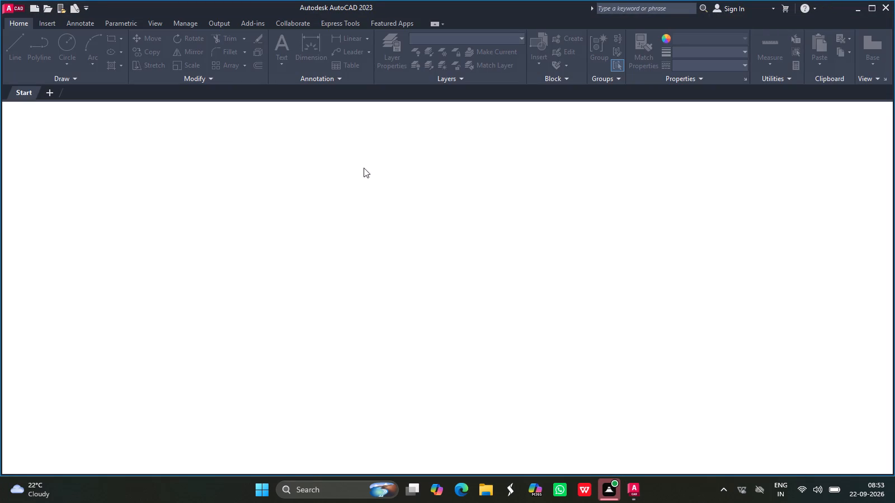
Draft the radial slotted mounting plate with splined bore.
Create a new drawing from the acadiso.dwt template.
left_click(79, 216)
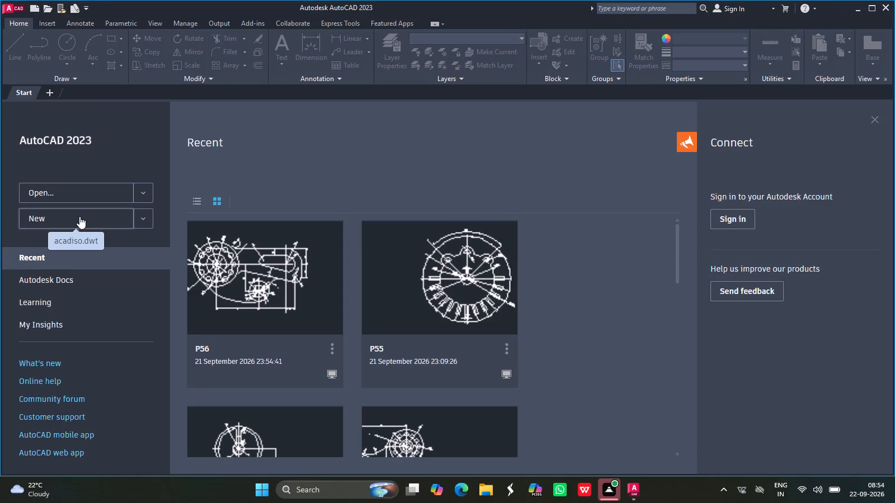
left_click(84, 217)
left_click(93, 231)
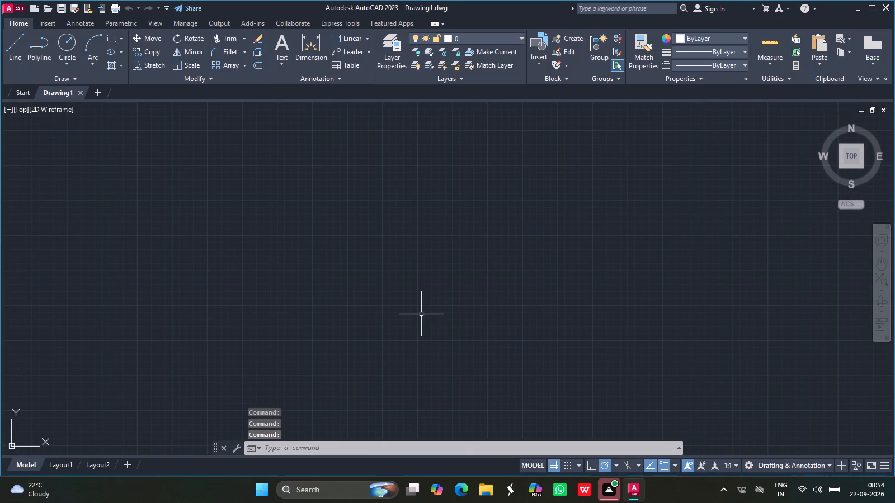
Turn on command logging with LOGFILEON.
left_click(298, 447)
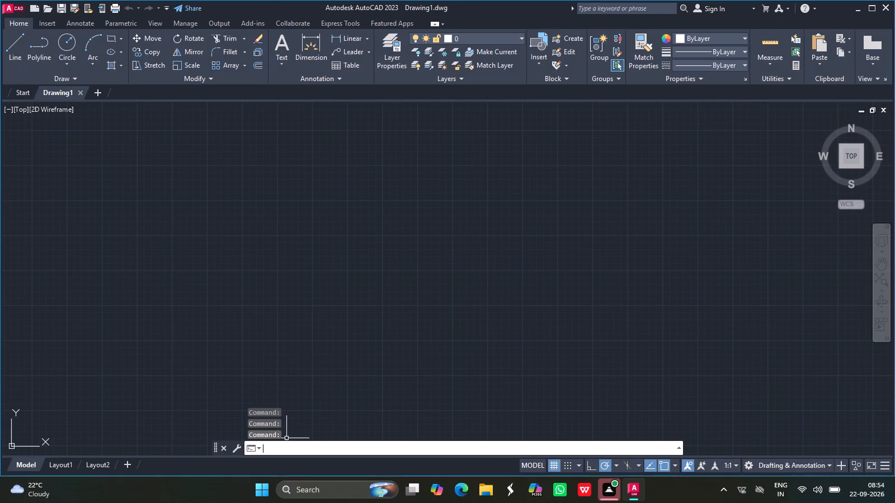
type("logf")
left_click(287, 405)
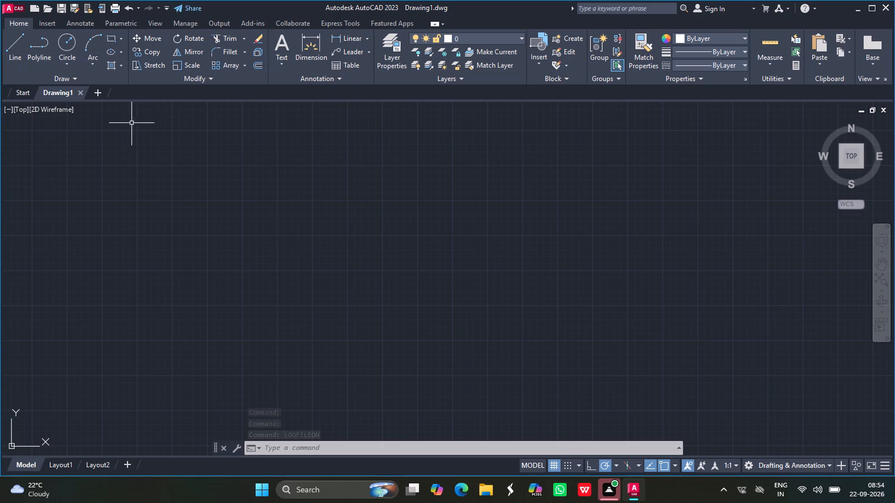
Draw a circle of diameter 55 by centre and diameter near the middle of the drawing area.
left_click(60, 63)
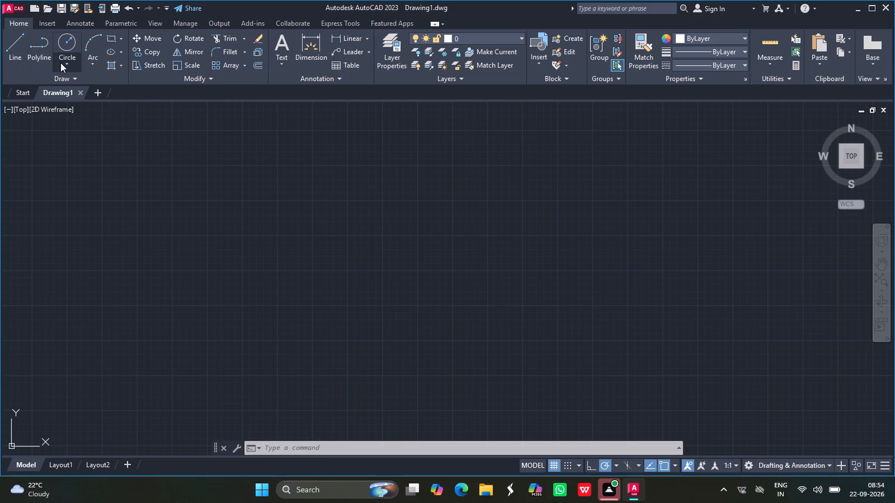
left_click(88, 105)
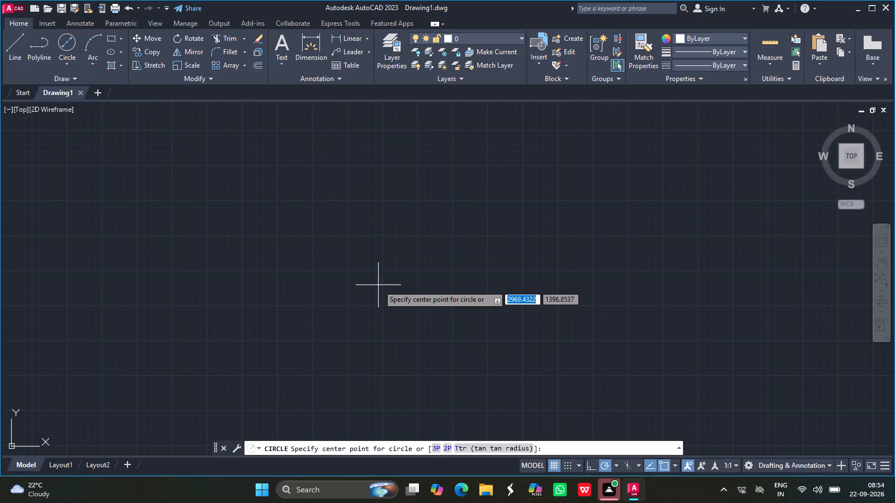
left_click_drag(378, 285, 354, 219)
type("55")
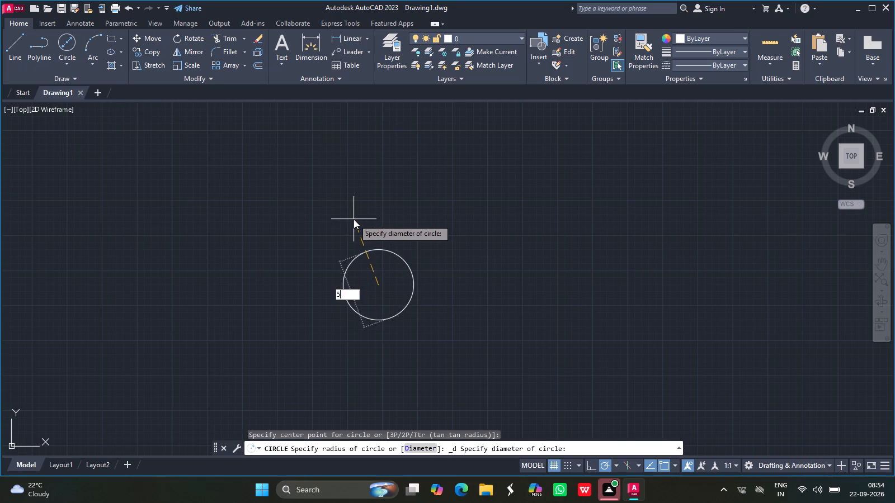
key("Return")
Draw a circle of diameter 64 concentric with the existing circle.
scroll(365, 292, "up", 3, "ctrl")
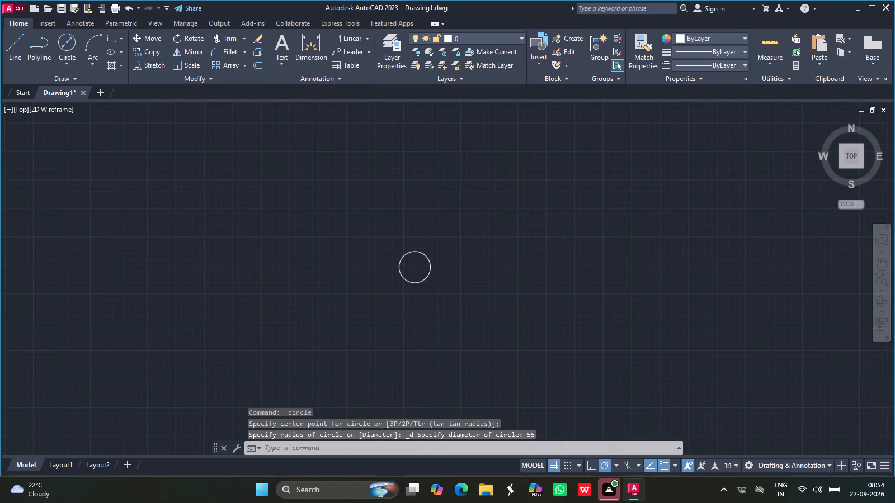
scroll(365, 292, "up", 2, "ctrl")
left_click(874, 264)
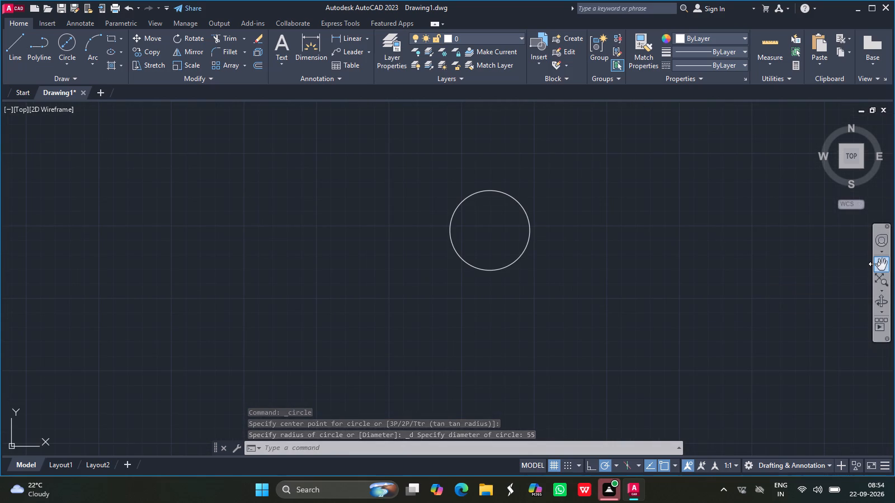
left_click_drag(474, 230, 385, 257)
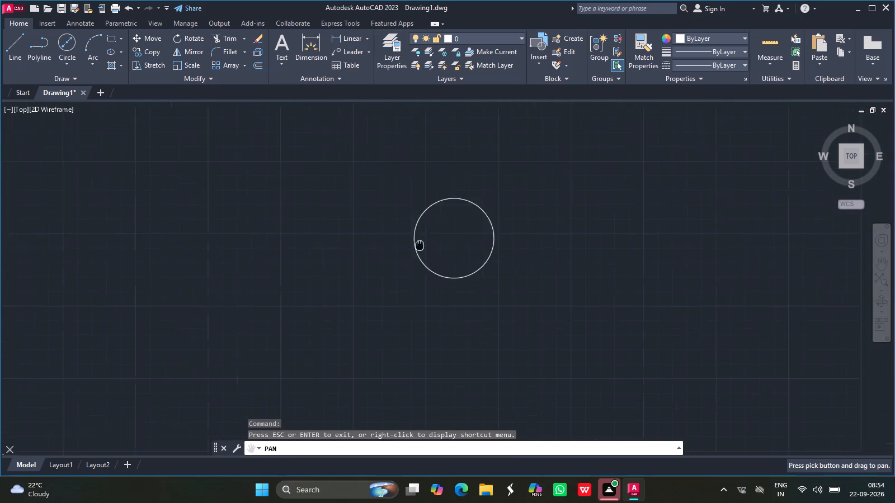
left_click_drag(385, 257, 369, 258)
scroll(369, 258, "up", 2, "ctrl")
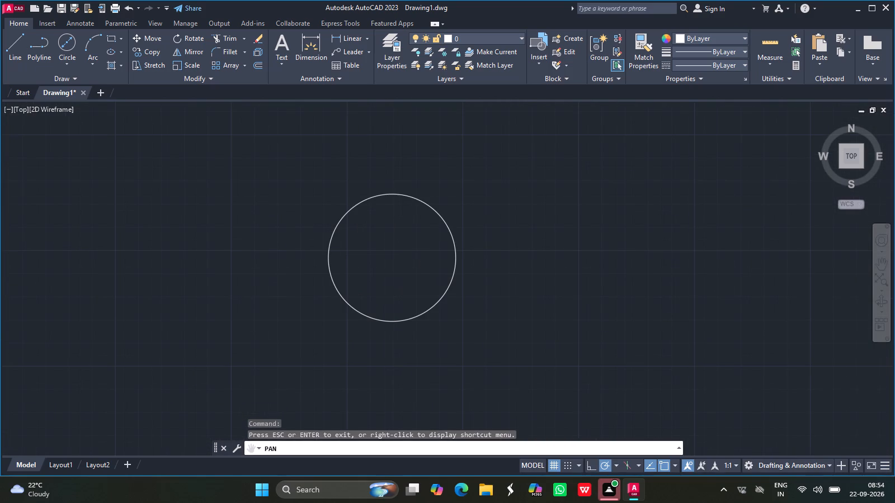
key("Escape")
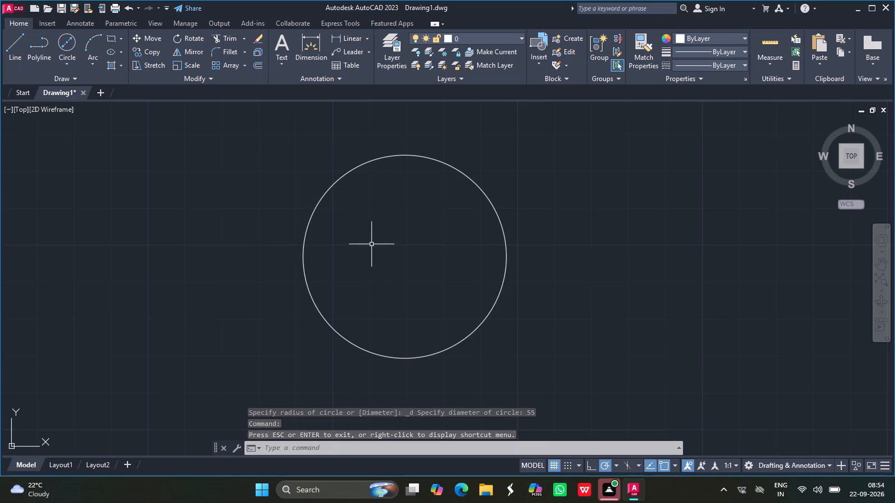
scroll(371, 244, "down", 2, "ctrl")
scroll(371, 244, "up", 1, "ctrl")
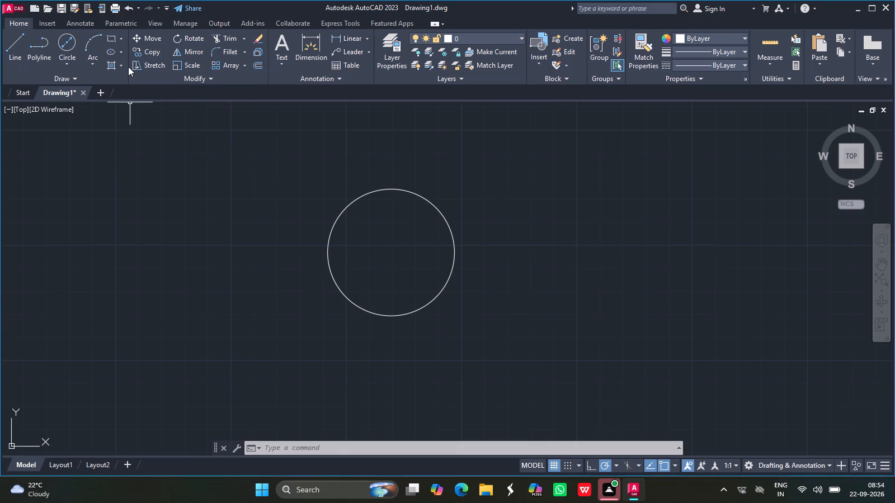
left_click(67, 44)
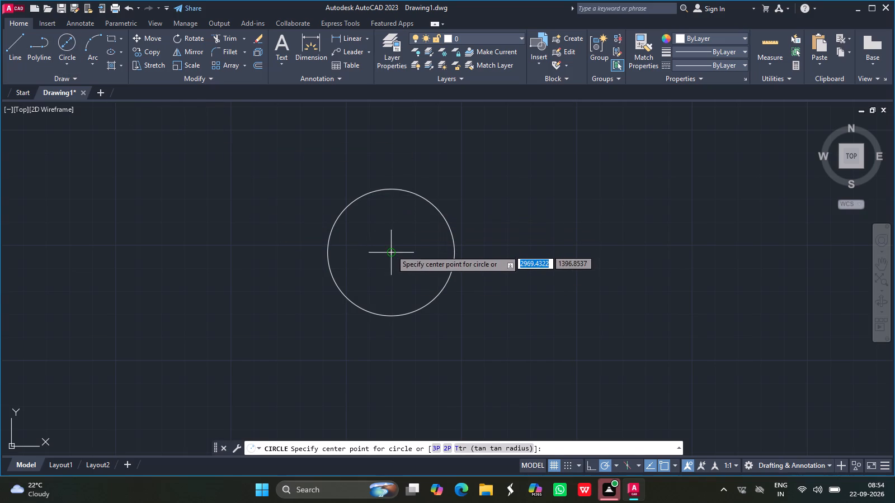
left_click_drag(391, 251, 319, 134)
type("64")
key("Return")
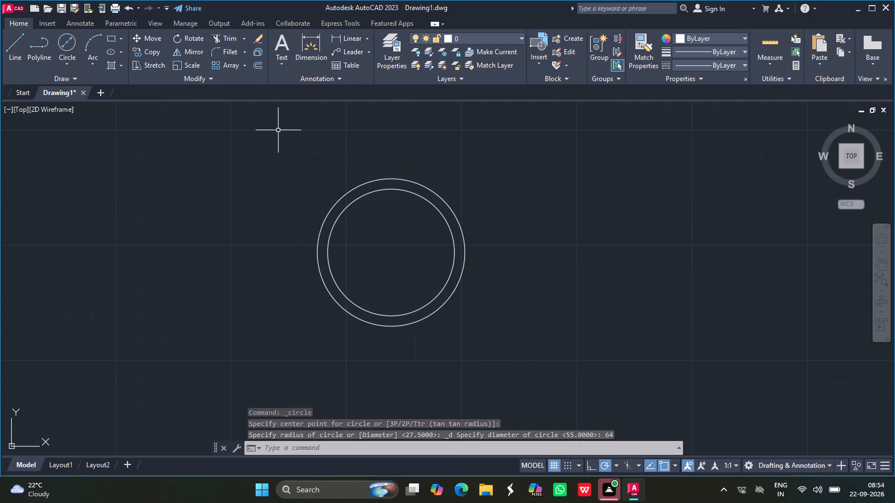
Start a circle defined by centre and radius, switching to the Fuji window to consult the design brief.
left_click(66, 67)
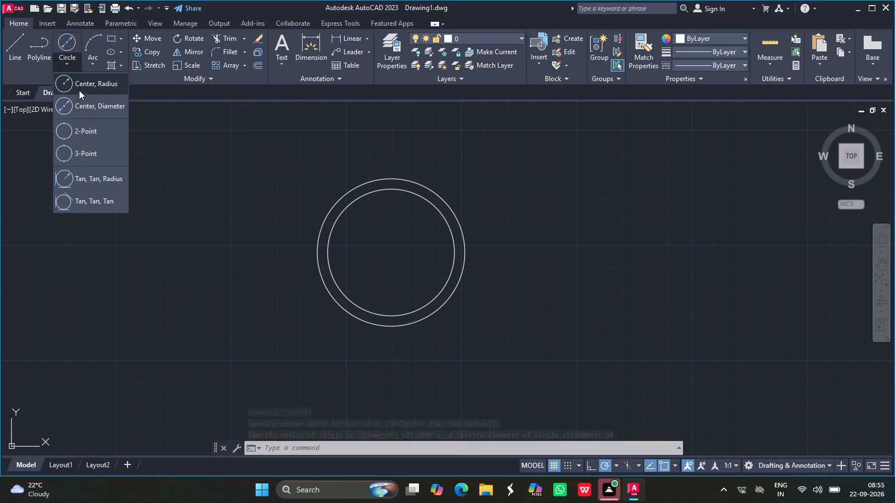
left_click(87, 86)
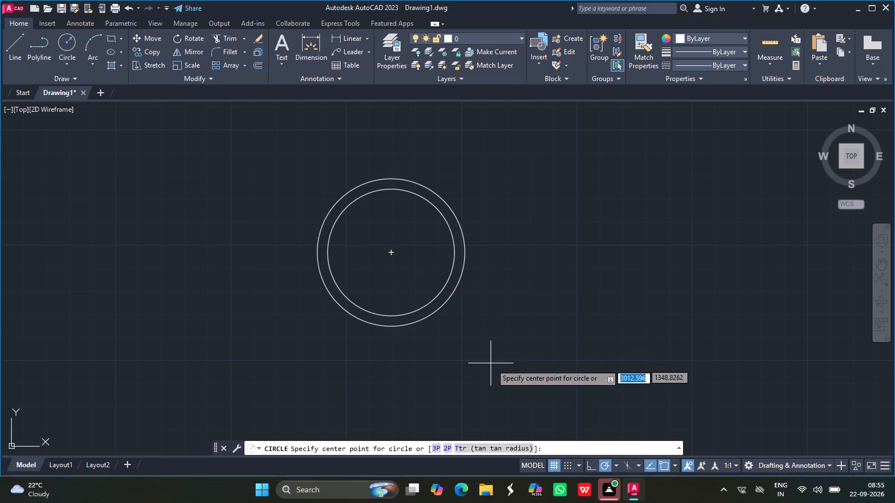
left_click(601, 458)
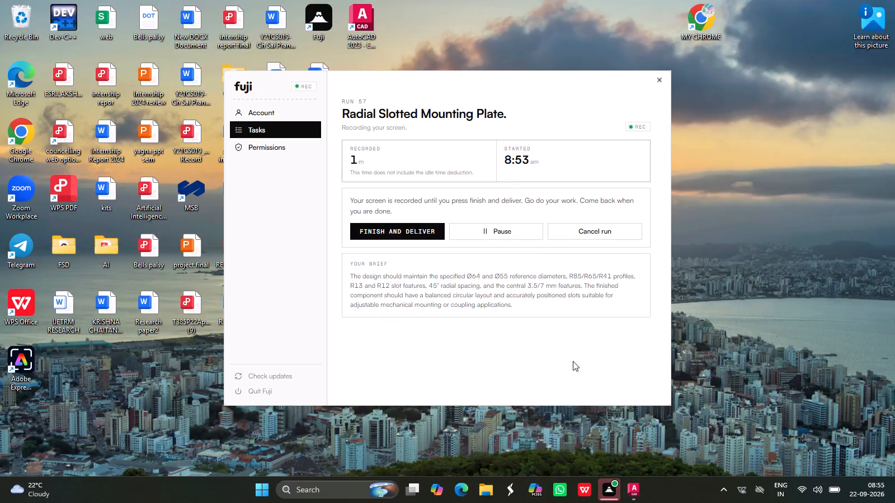
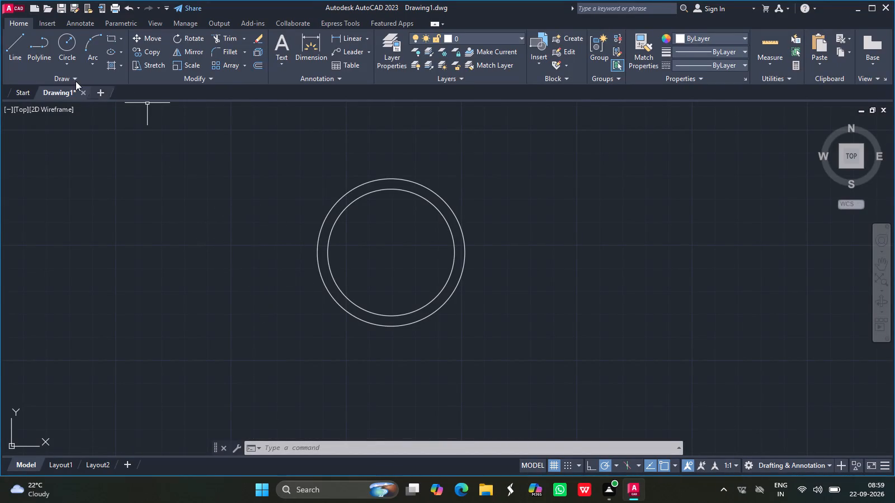
Draw a circle of radius 41 concentric with the two existing circles.
left_click(64, 41)
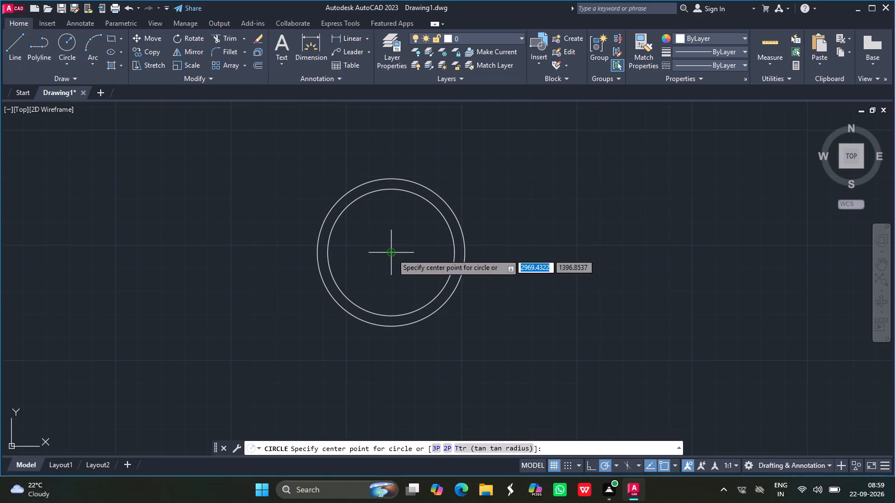
left_click_drag(392, 253, 338, 121)
type("41")
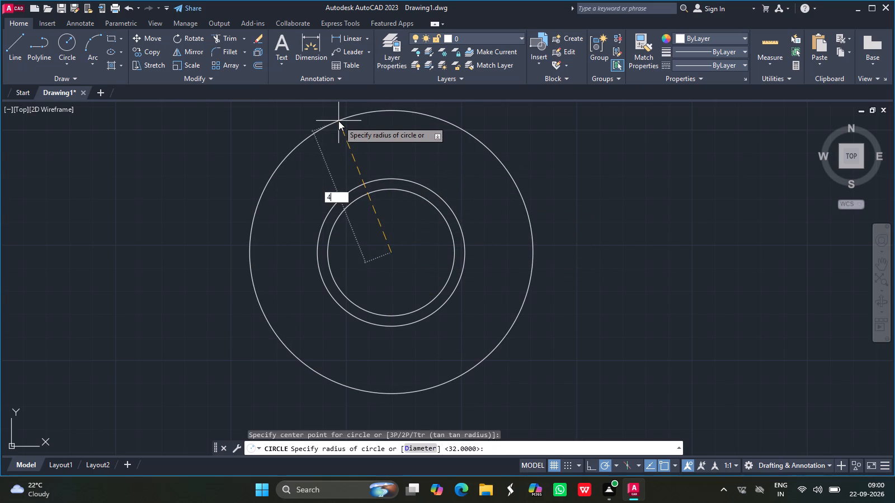
key("Return")
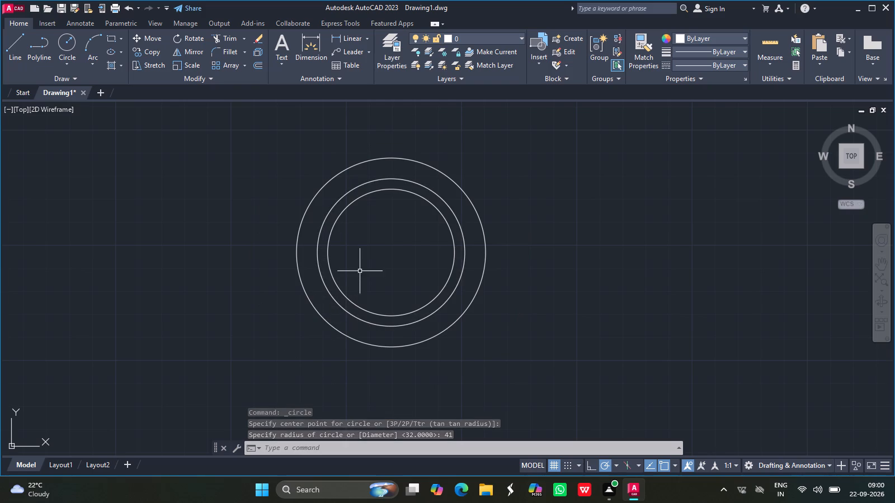
Draw a circle of radius 65 from the same common centre.
left_click(68, 42)
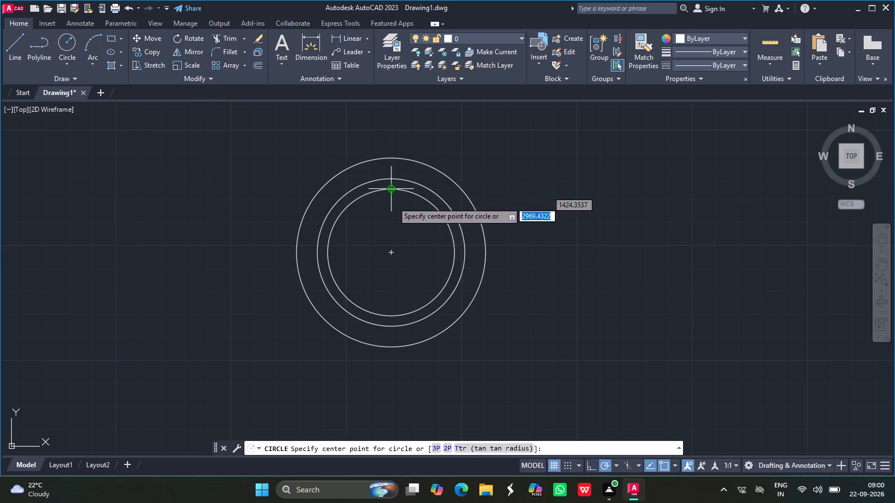
left_click_drag(389, 250, 351, 155)
type("65")
key("Return")
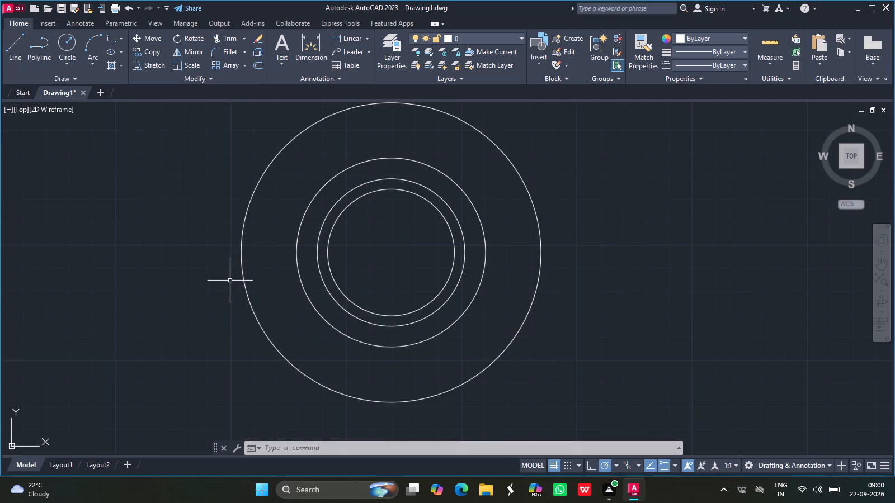
Draw a circle of radius 85 from the same centre as the outermost profile.
left_click(73, 48)
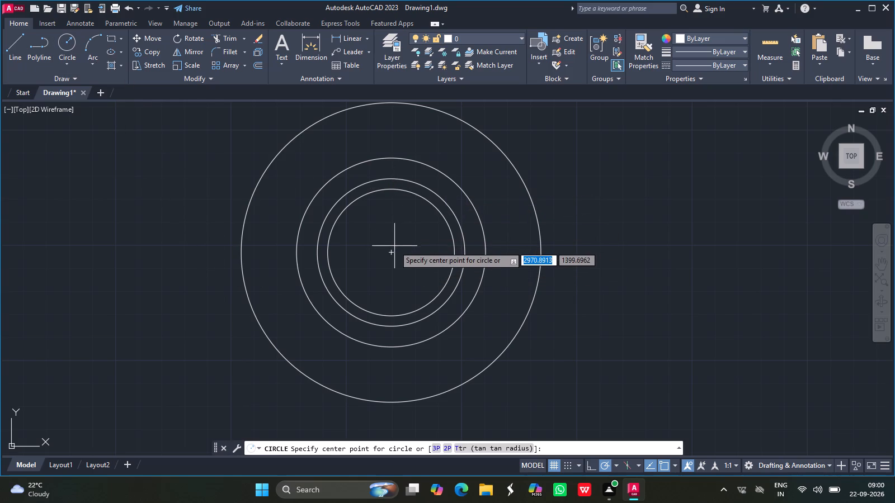
left_click_drag(393, 251, 338, 151)
type("85")
key("Return")
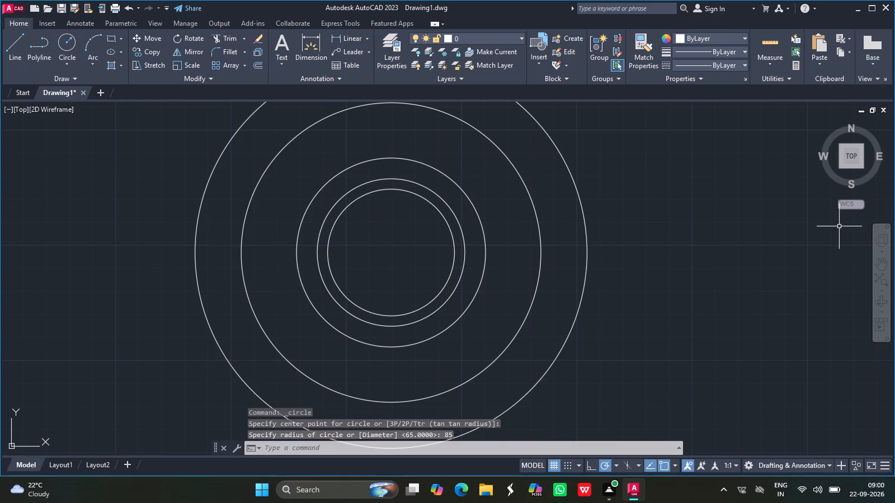
Draw a vertical centreline through the common centre, extending slightly beyond the R85 circle above and below.
left_click(881, 261)
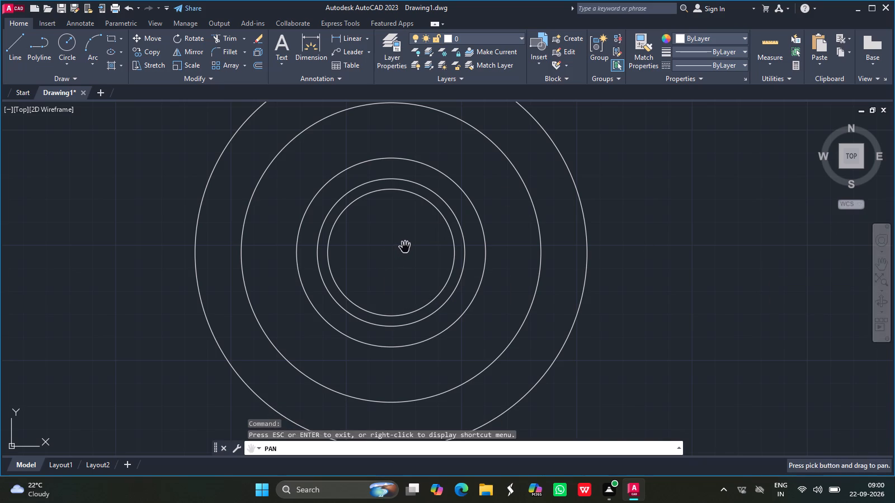
scroll(405, 247, "down", 2, "ctrl")
scroll(405, 247, "up", 1, "ctrl")
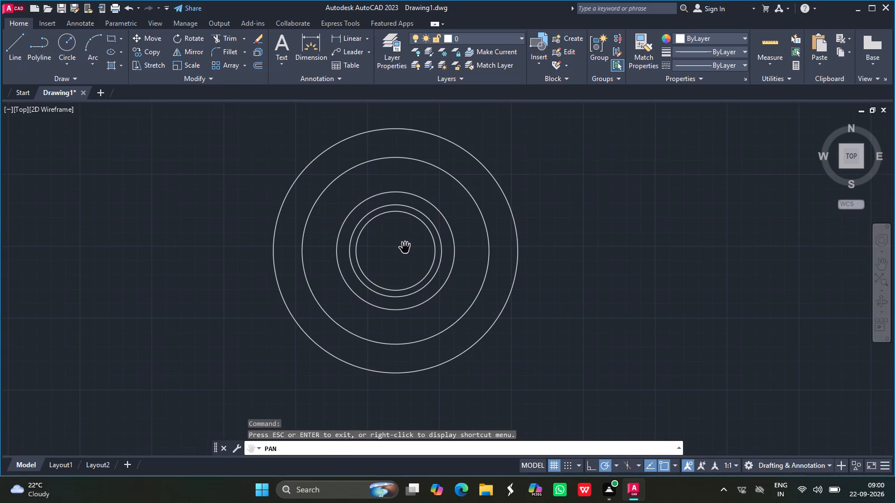
key("Escape")
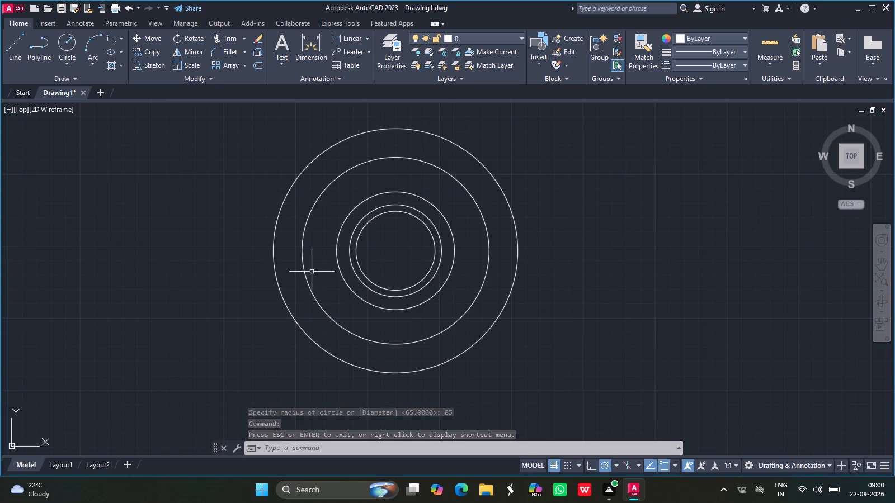
left_click(13, 45)
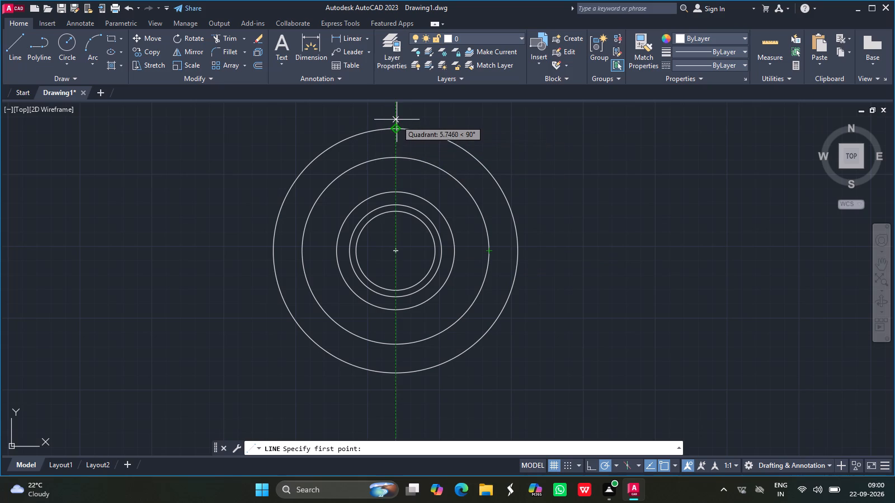
left_click_drag(397, 116, 401, 239)
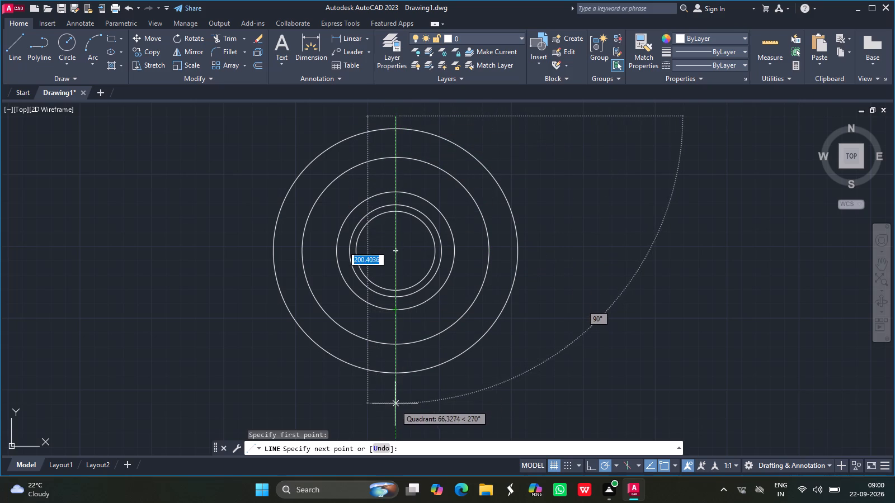
left_click(395, 394)
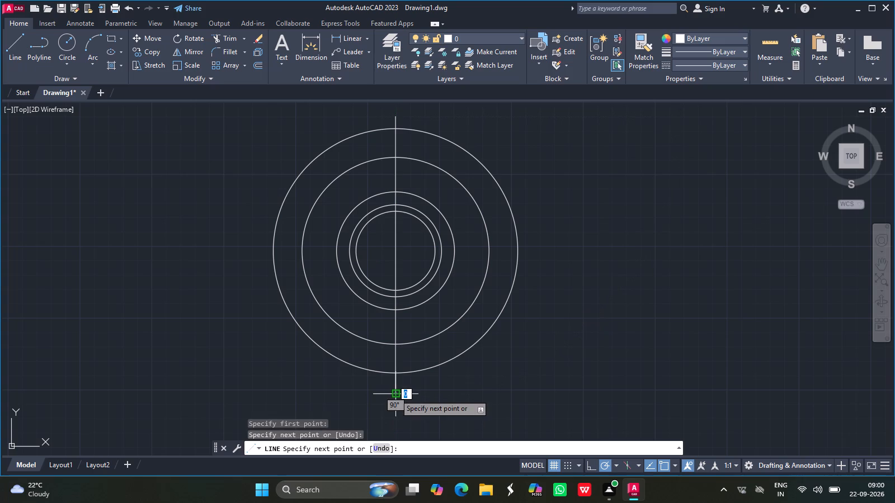
left_click(395, 394)
key("Return")
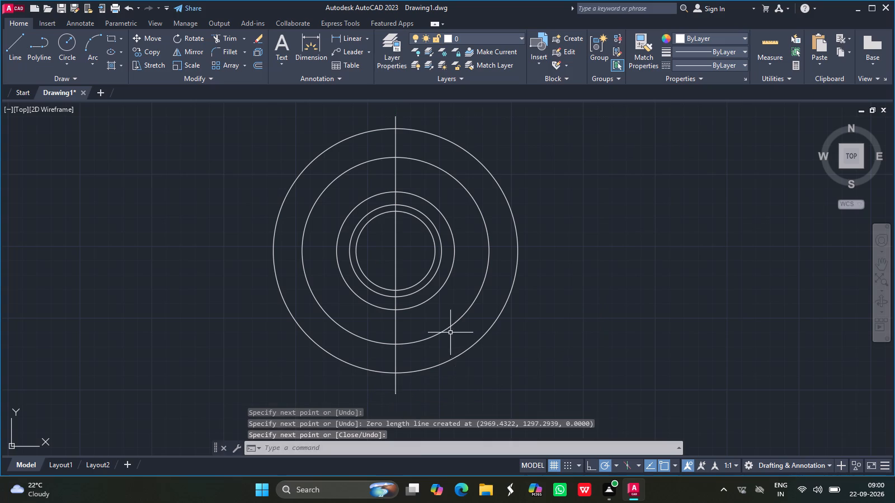
Draw a horizontal centreline through the common centre, extending slightly beyond the R85 circle on both sides.
left_click(20, 43)
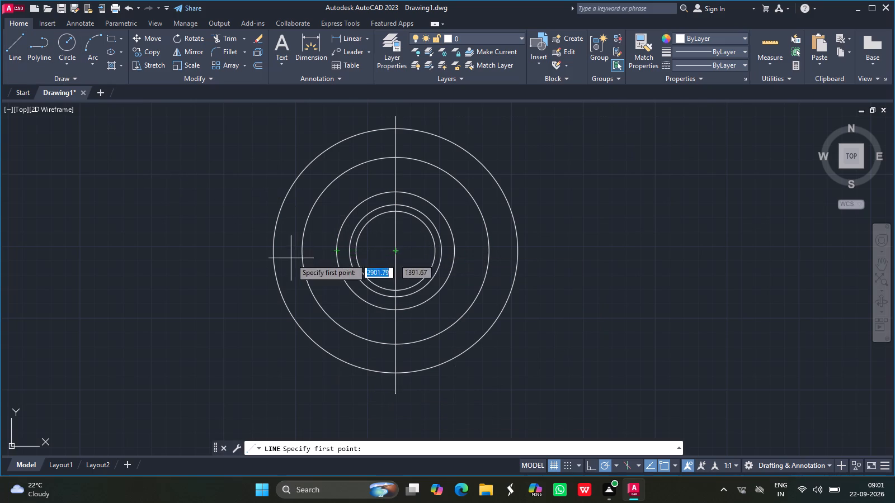
left_click_drag(254, 251, 464, 267)
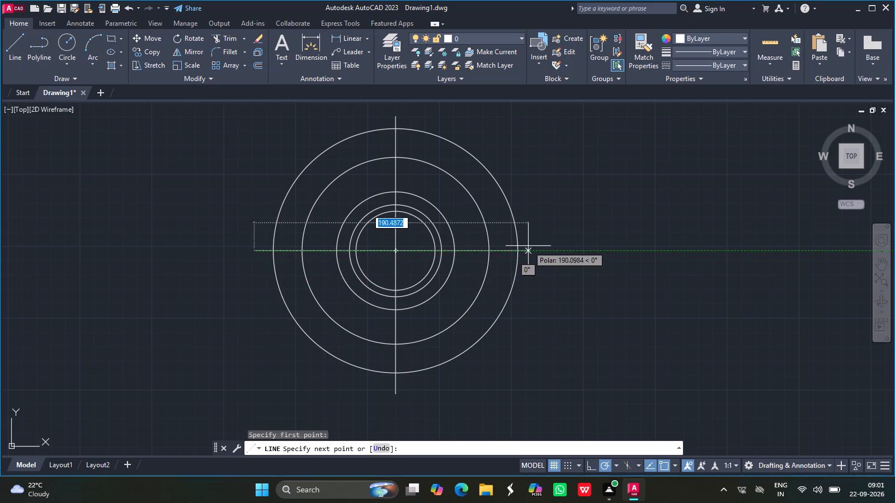
left_click(532, 246)
key("Return")
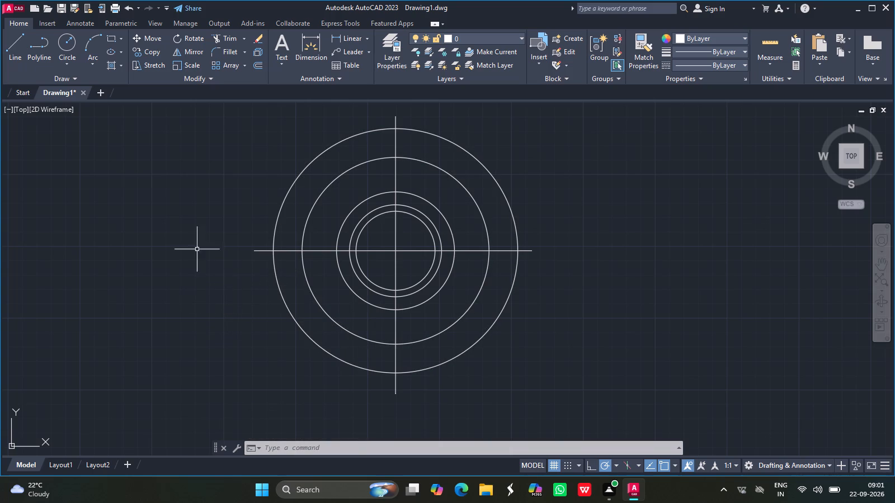
Draw a line about 105 long from the common centre at 45°, ending outside the R85 circle.
left_click(17, 47)
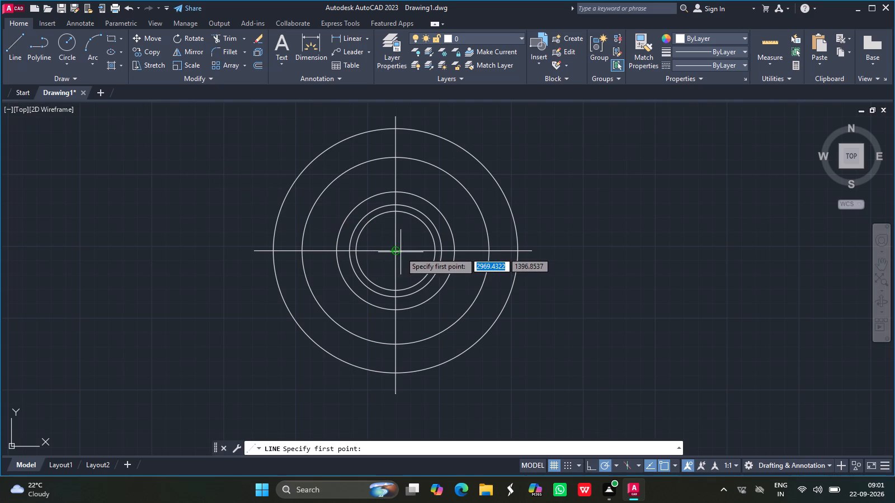
left_click(393, 251)
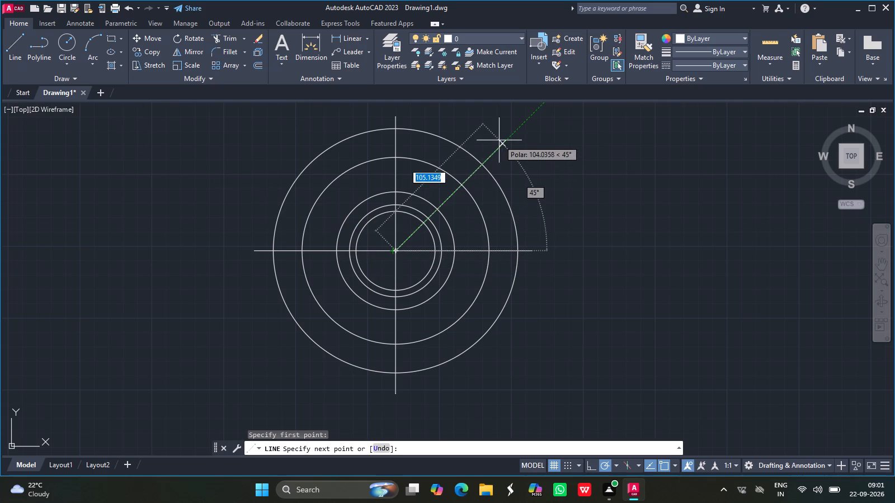
left_click(500, 138)
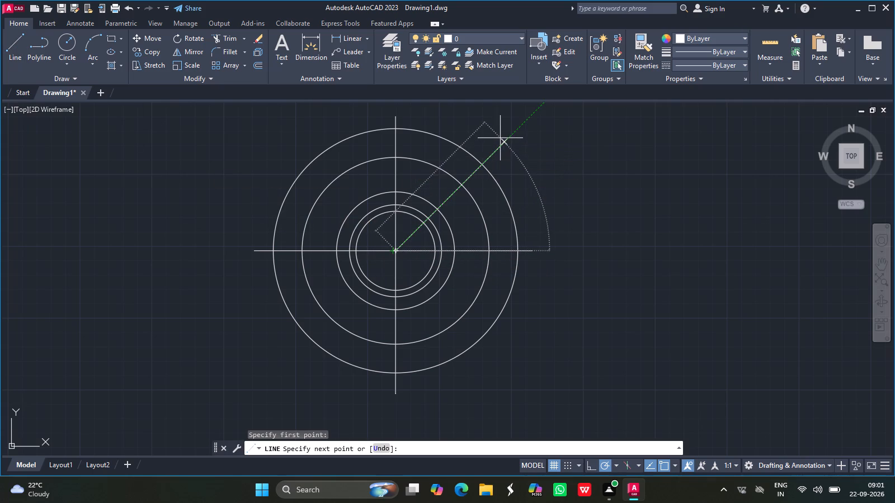
key("Return")
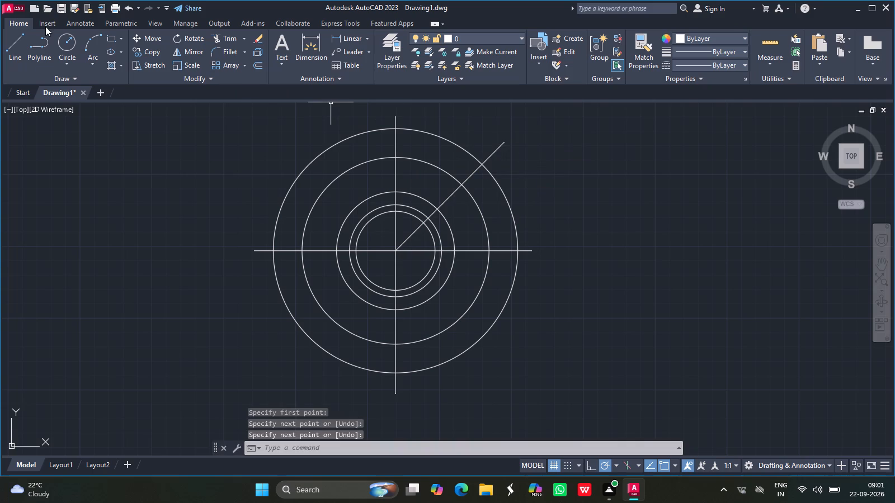
Draw a line from the common centre at 135°, ending just outside the R85 circle.
left_click(7, 55)
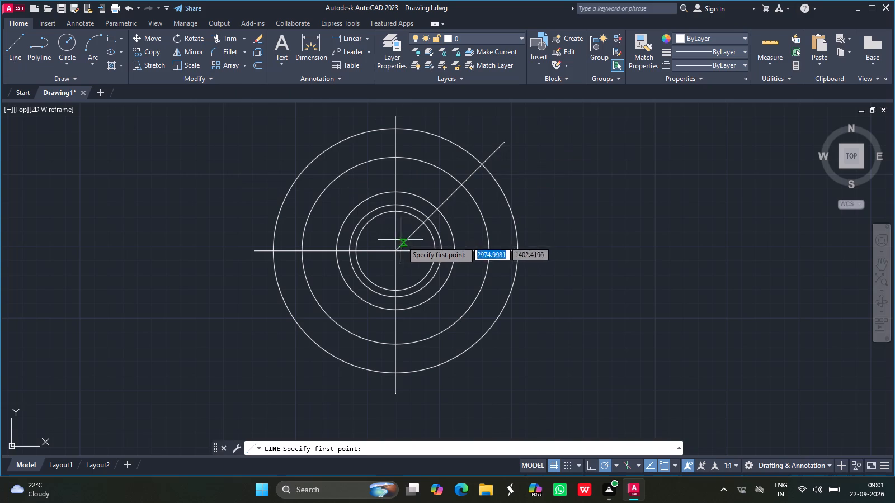
left_click_drag(396, 250, 302, 168)
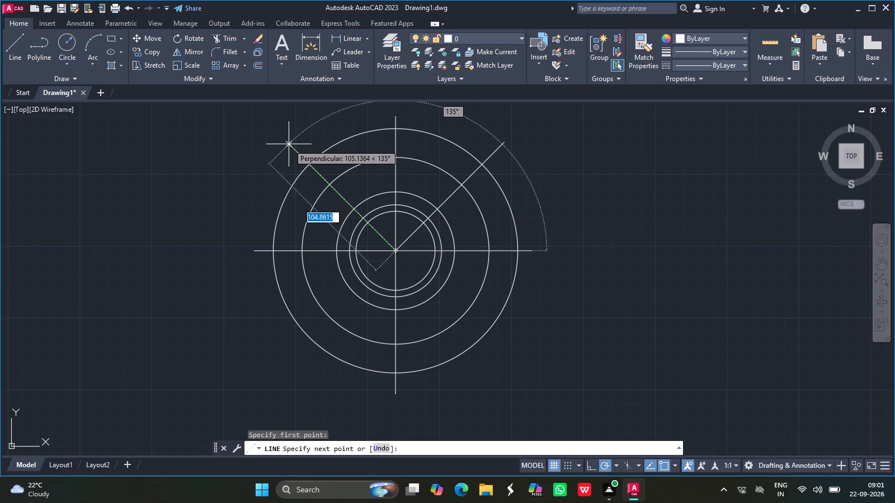
left_click(291, 146)
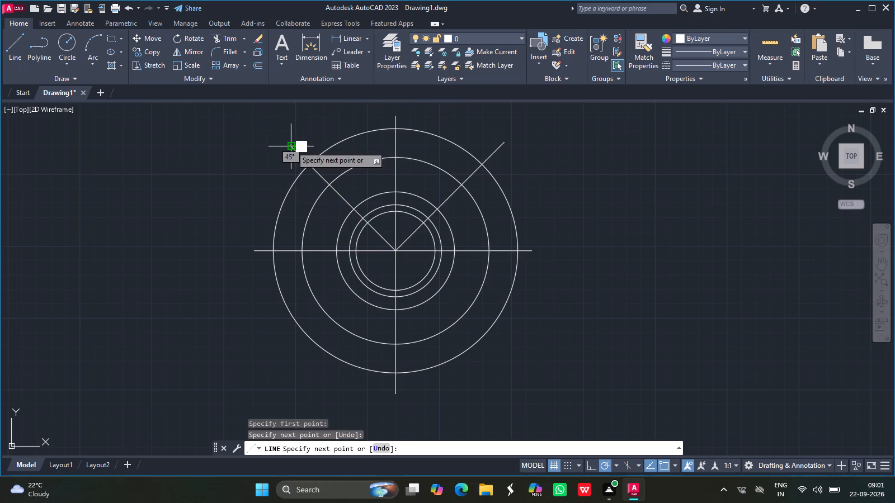
key("Return")
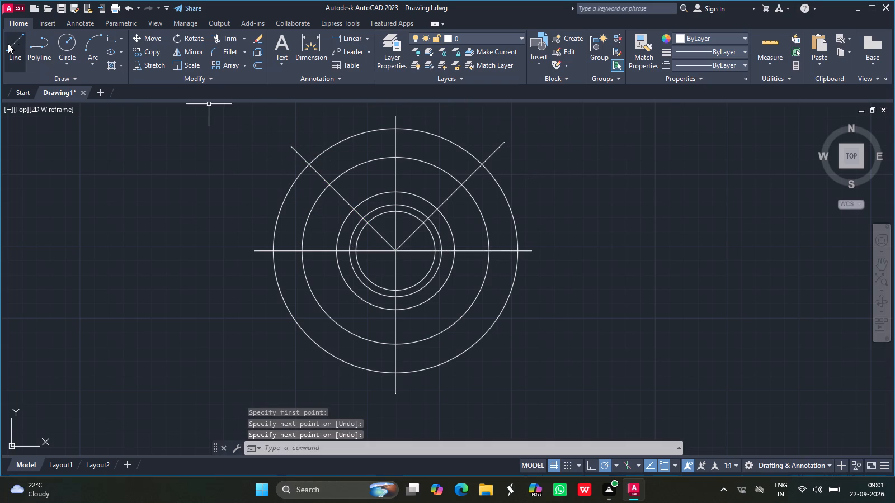
Draw a line about 96 long from the common centre at 225°, ending outside the R85 circle.
left_click(8, 44)
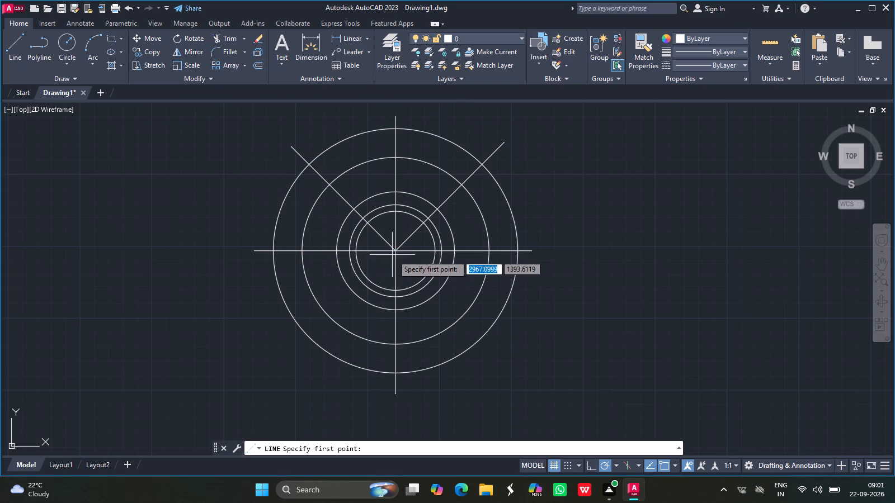
left_click_drag(394, 248, 305, 319)
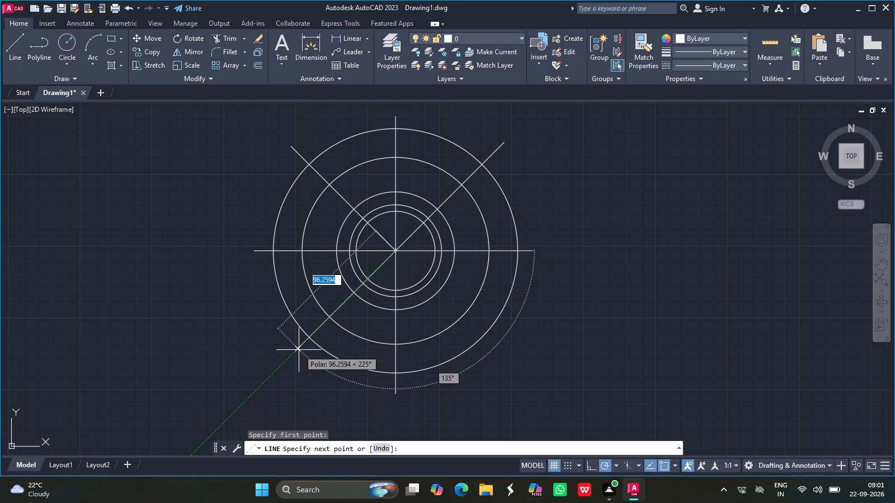
left_click(297, 350)
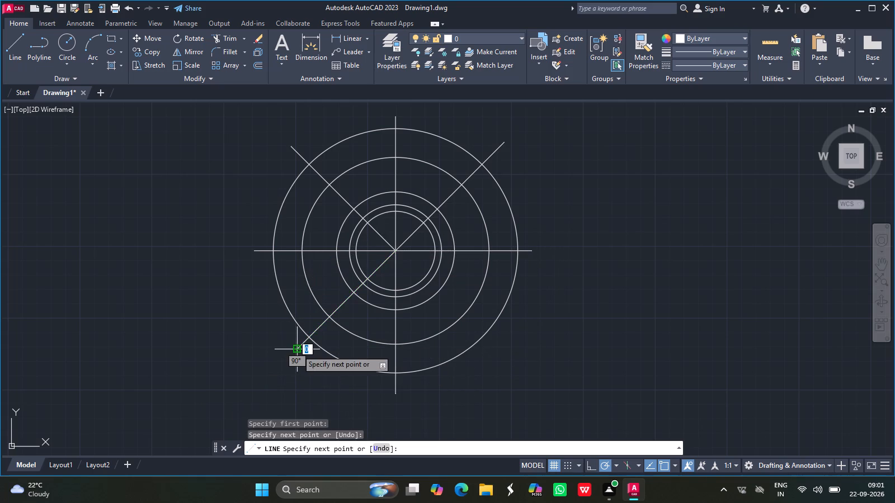
key("Return")
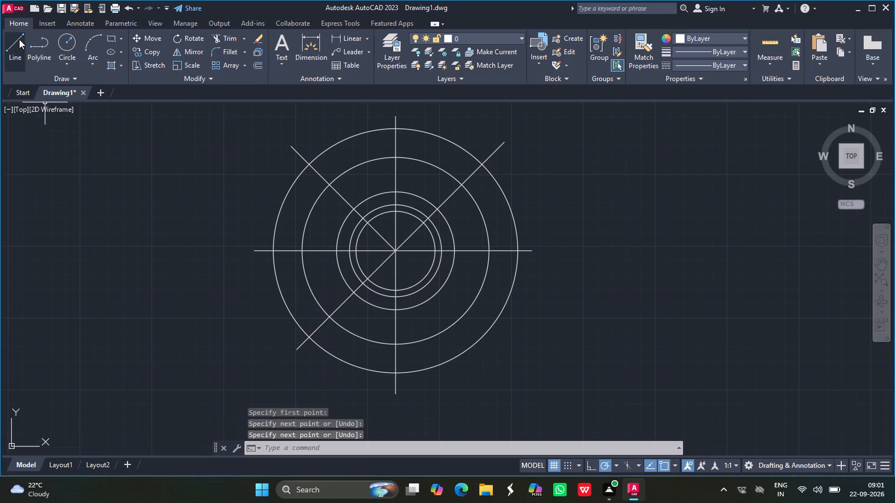
Draw a line about 96 long from the common centre at 315°, ending outside the R85 circle.
left_click(19, 39)
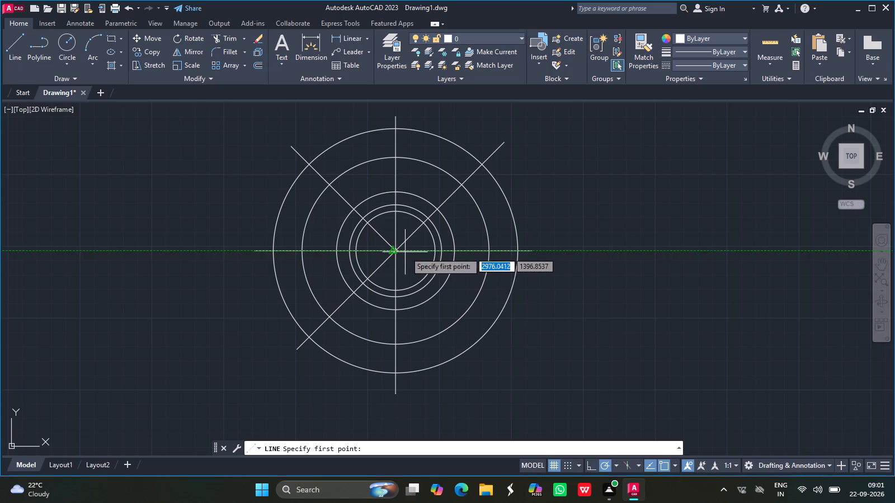
left_click_drag(397, 251, 468, 328)
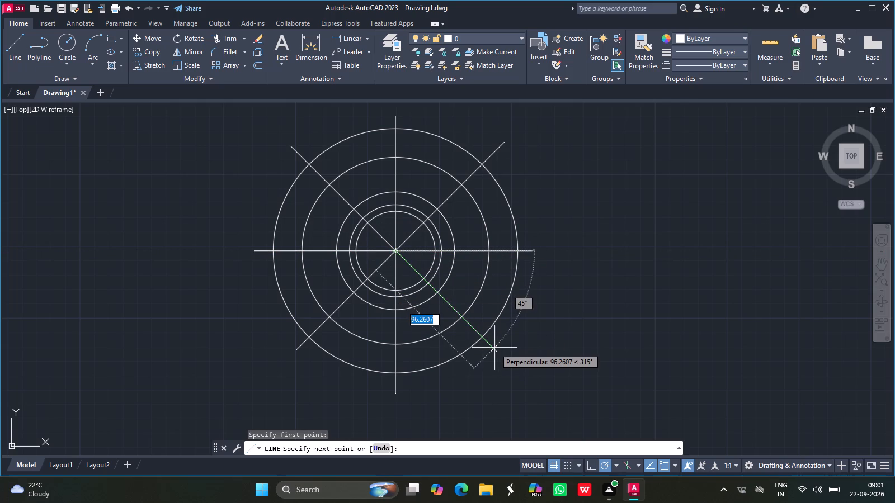
left_click(494, 349)
key("Return")
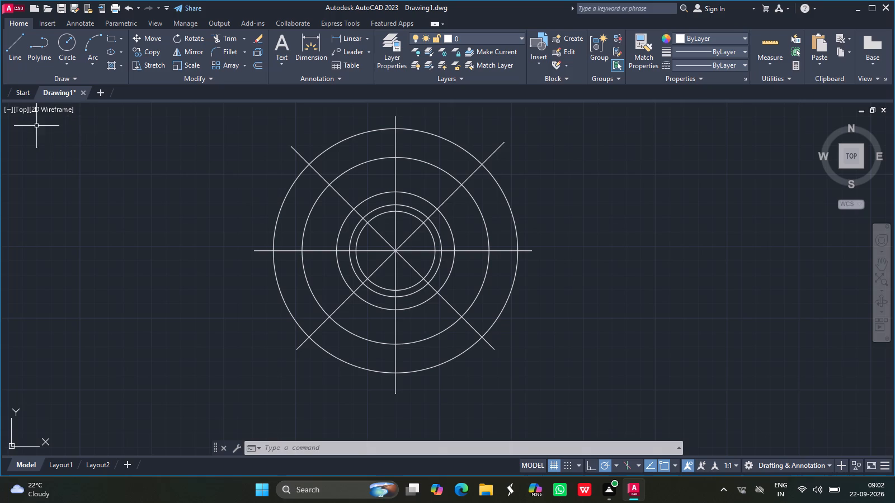
Draw a circle of radius 6 centred where the vertical centreline meets the top of the R85 circle.
left_click(70, 46)
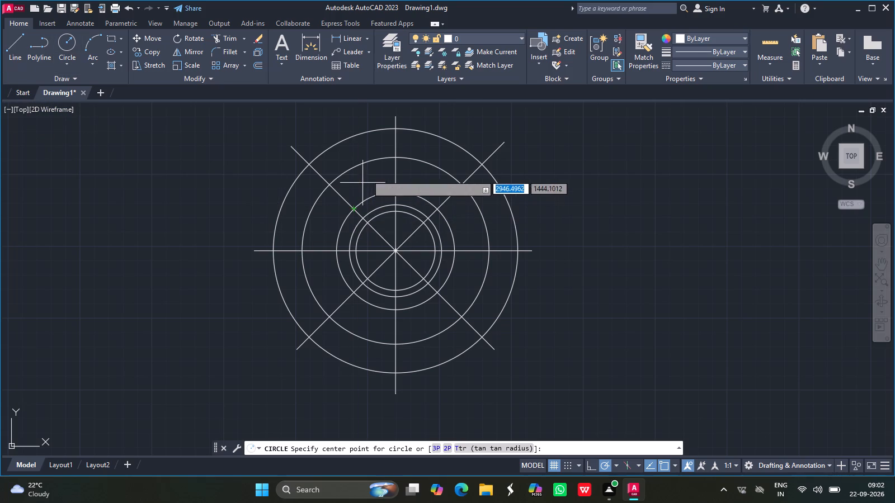
left_click_drag(395, 131, 386, 110)
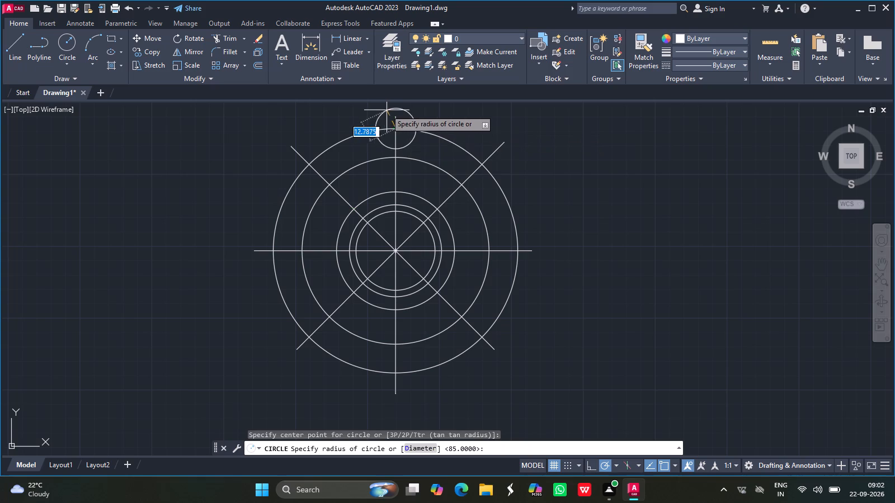
left_click_drag(386, 110, 385, 108)
key("6")
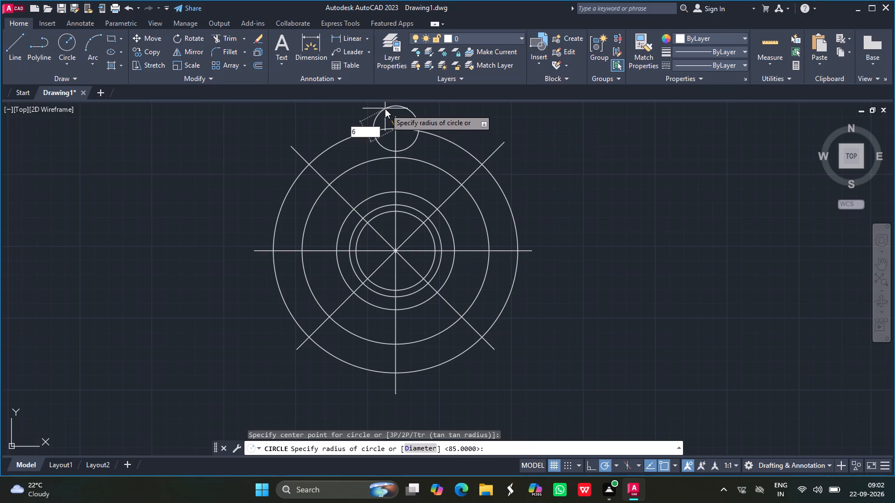
key("Return")
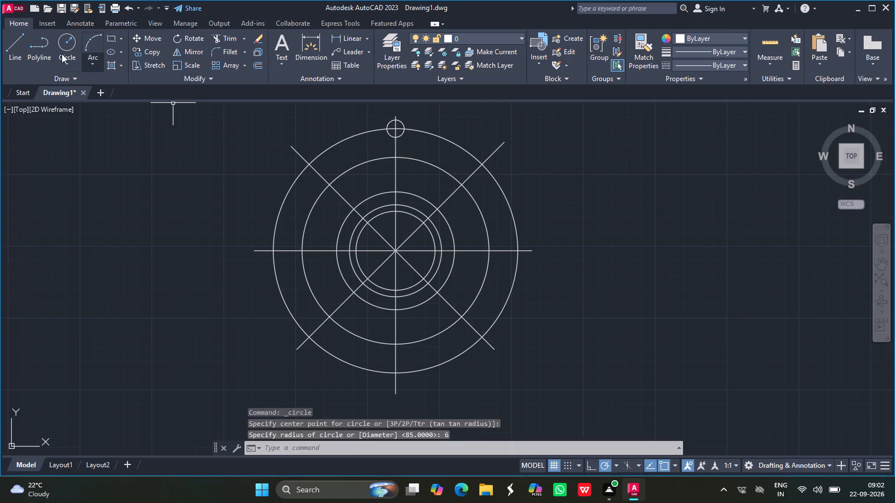
Draw a circle of radius 13 concentric with the small R6 circle at the top of the R85 circle.
left_click(62, 48)
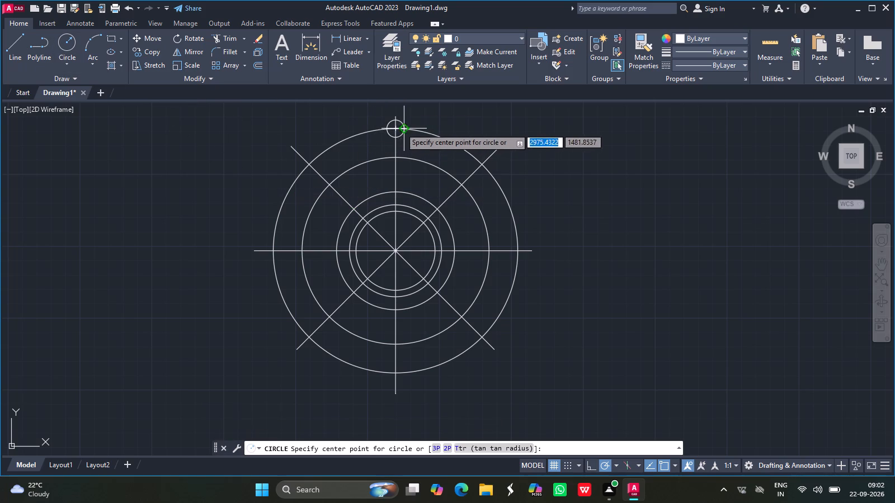
left_click_drag(395, 129, 378, 110)
type("13")
key("Return")
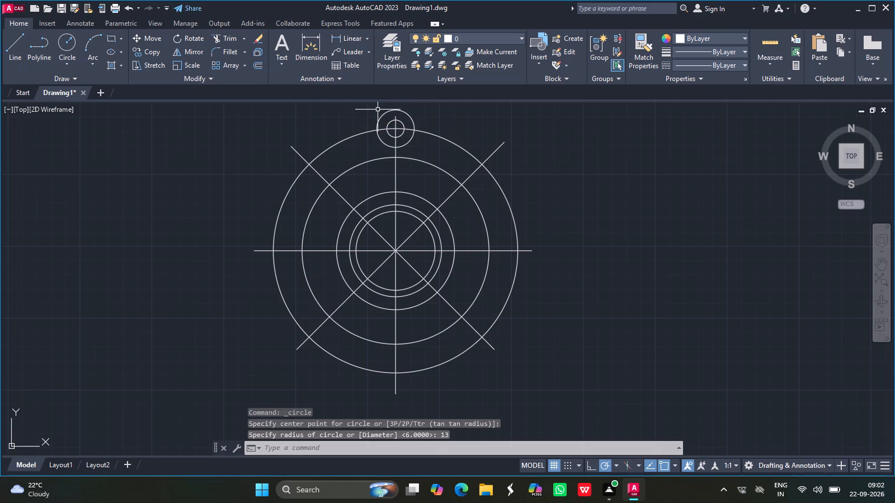
Create a polar array of the top R6 and R13 circles about the common centre, with 6 items spaced 45° apart.
left_click(247, 64)
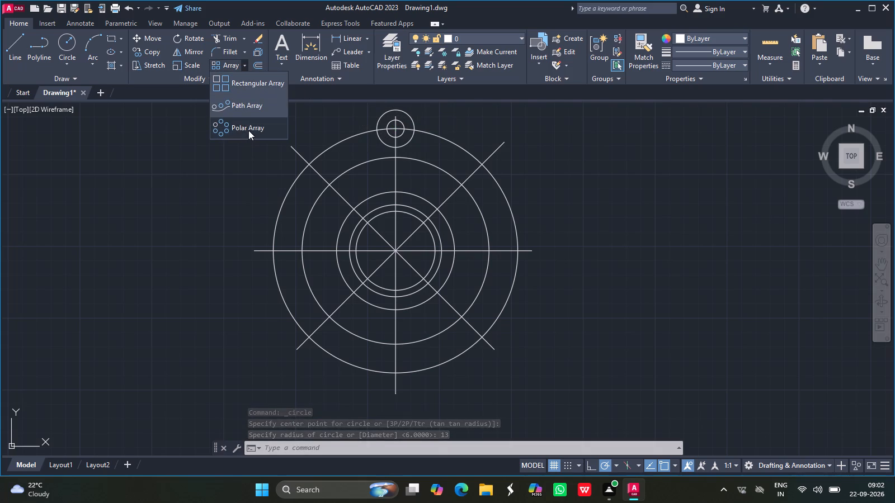
left_click(248, 130)
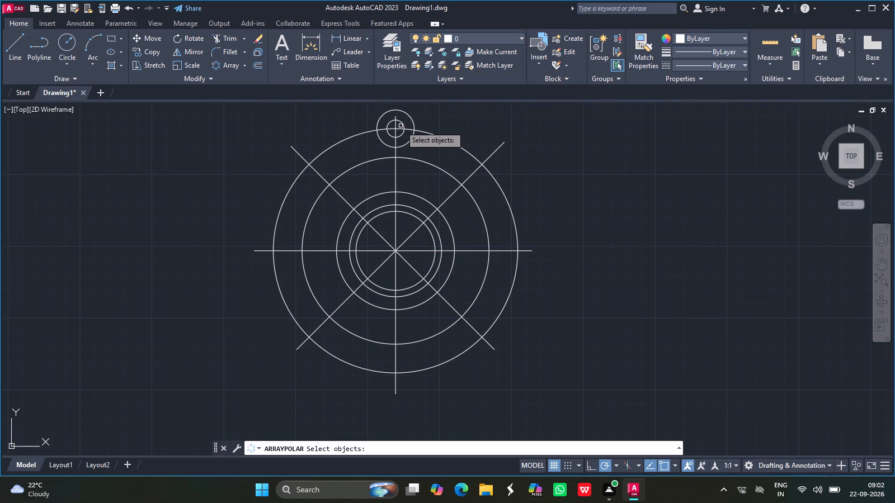
left_click_drag(401, 123, 403, 112)
left_click(403, 112)
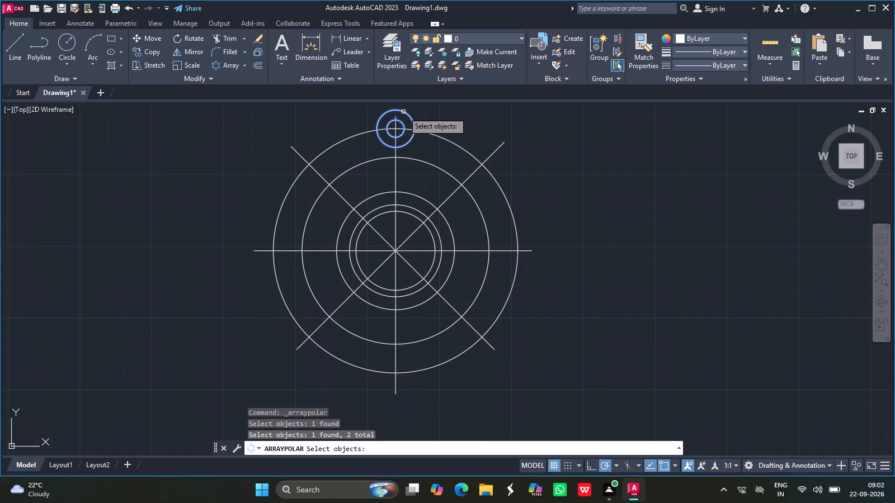
key("Return")
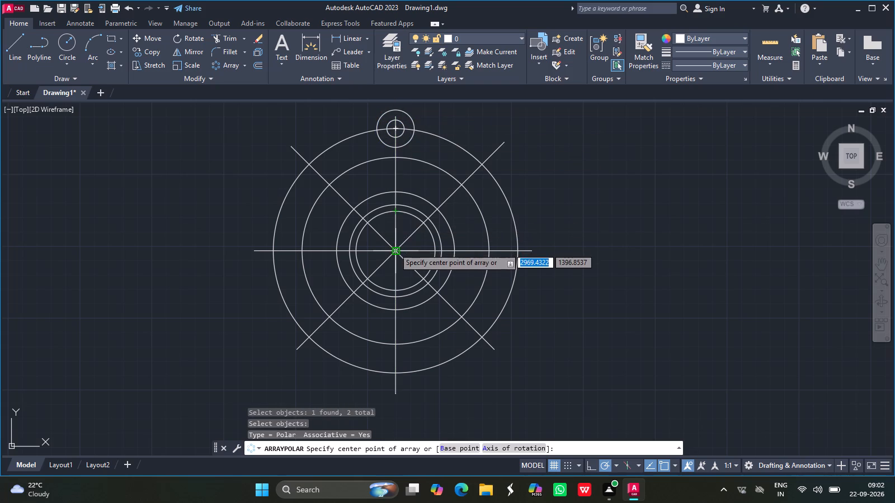
left_click(394, 249)
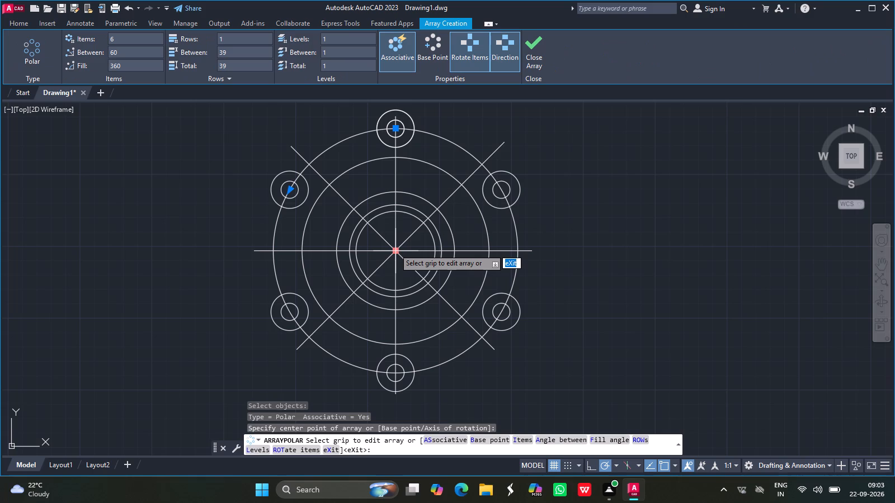
left_click(131, 51)
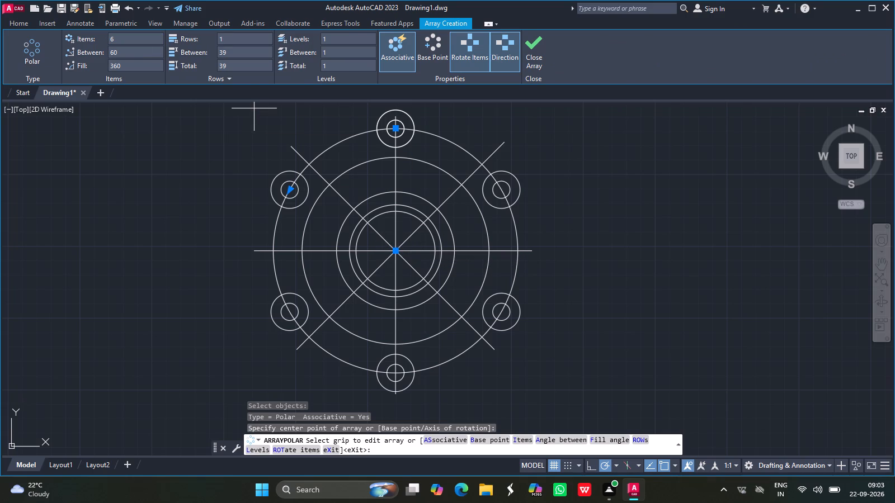
key("BackSpace")
key("BackSpace")
type("45")
key("Return")
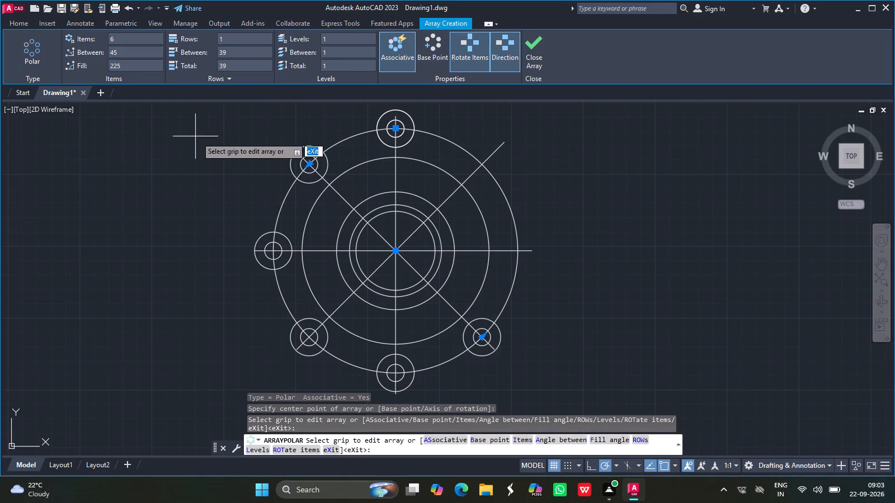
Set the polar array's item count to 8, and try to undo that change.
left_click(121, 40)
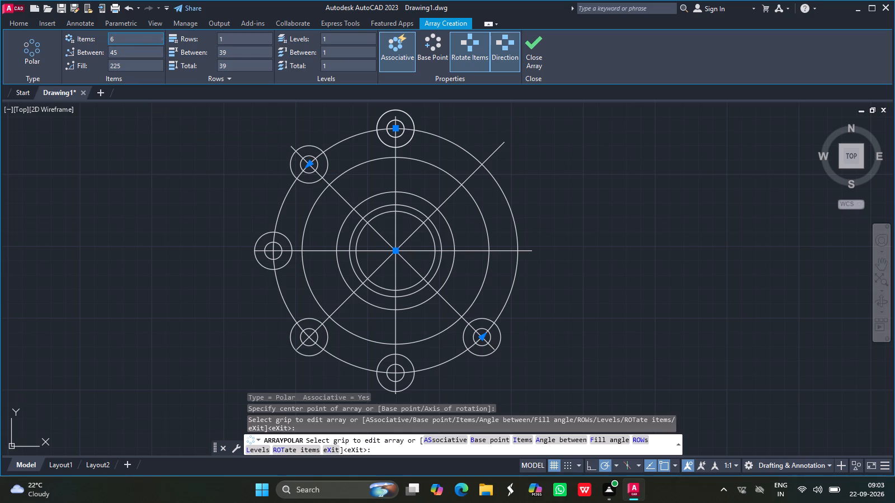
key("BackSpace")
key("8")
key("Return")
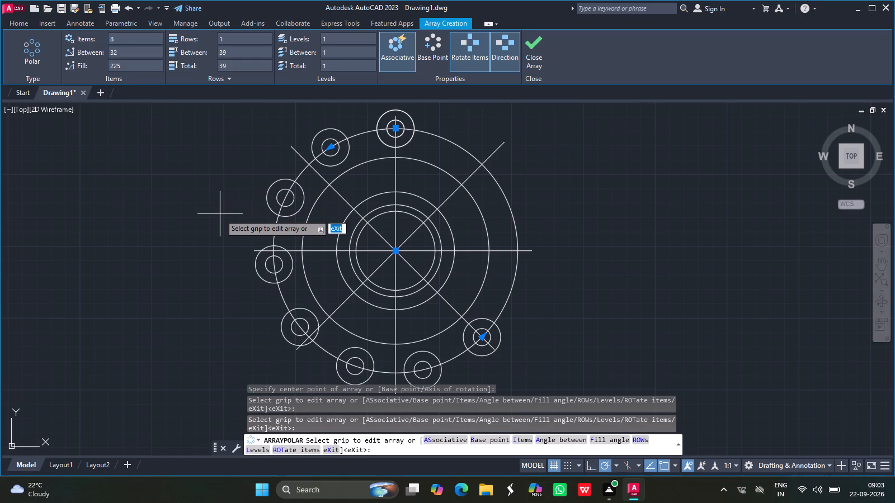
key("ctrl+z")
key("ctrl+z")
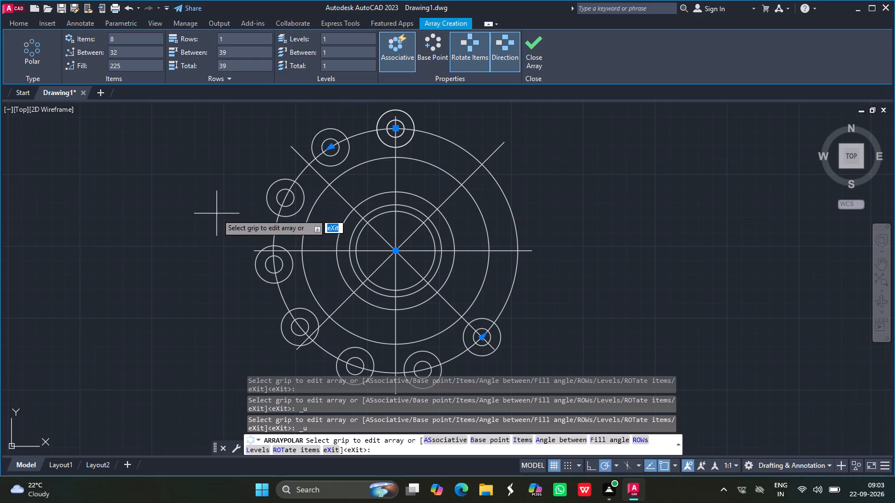
Set the polar array's item count to 6, keep 45° between items, and finish the array.
left_click(134, 42)
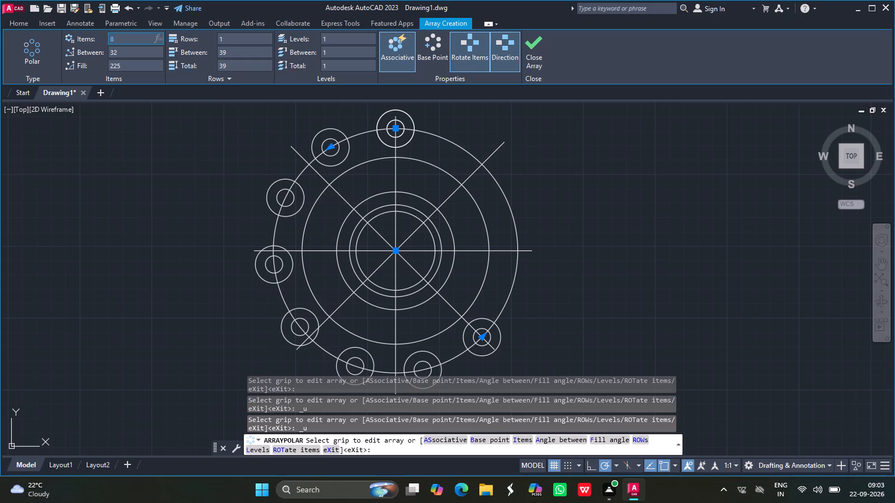
key("BackSpace")
key("6")
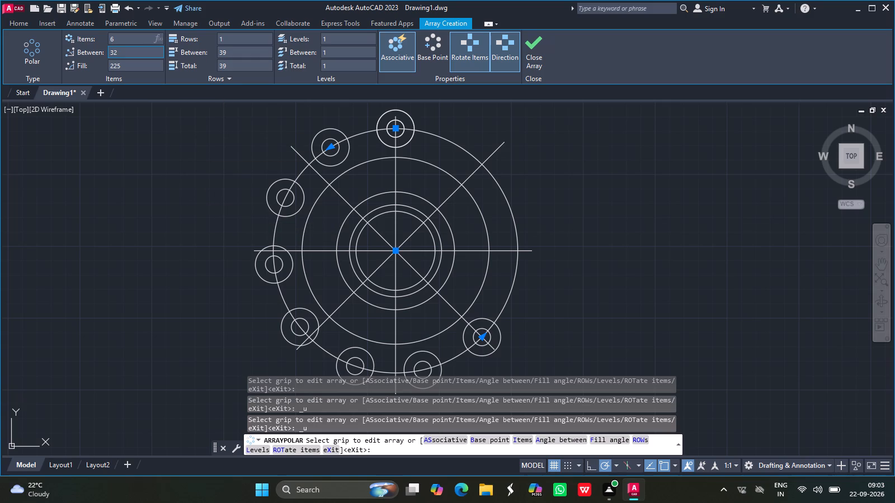
left_click(123, 54)
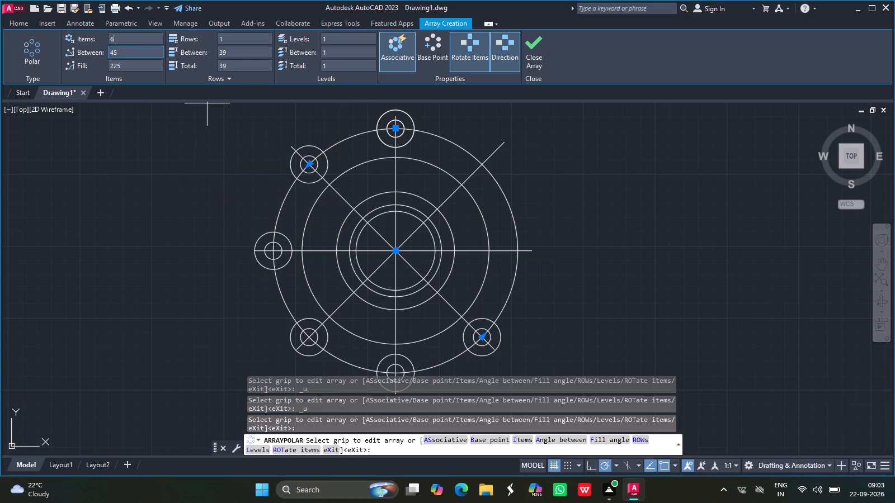
left_click(121, 54)
key("Return")
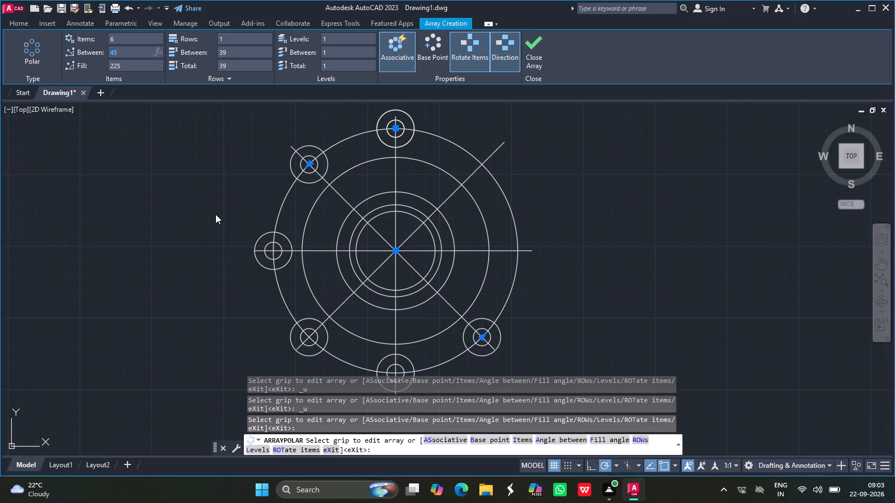
key("Return")
key("Escape")
key("Escape")
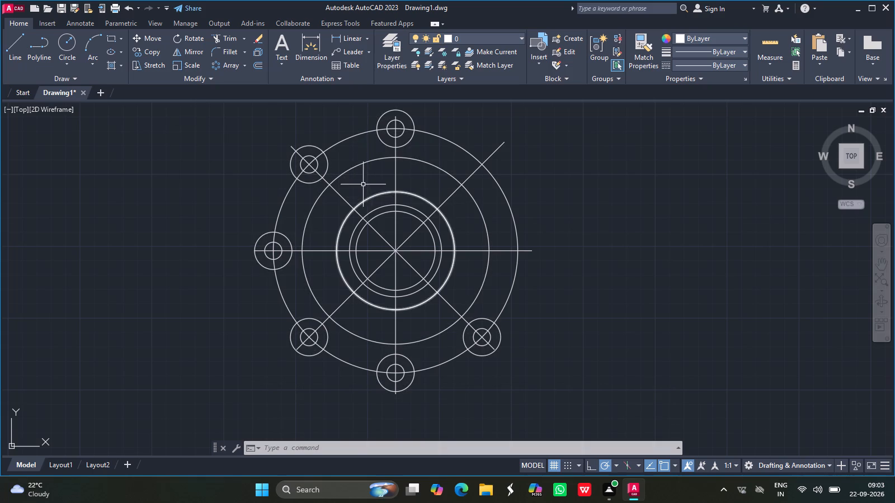
Explode the polar array of R6 and R13 circles into separate objects.
type("expl")
left_click(390, 152)
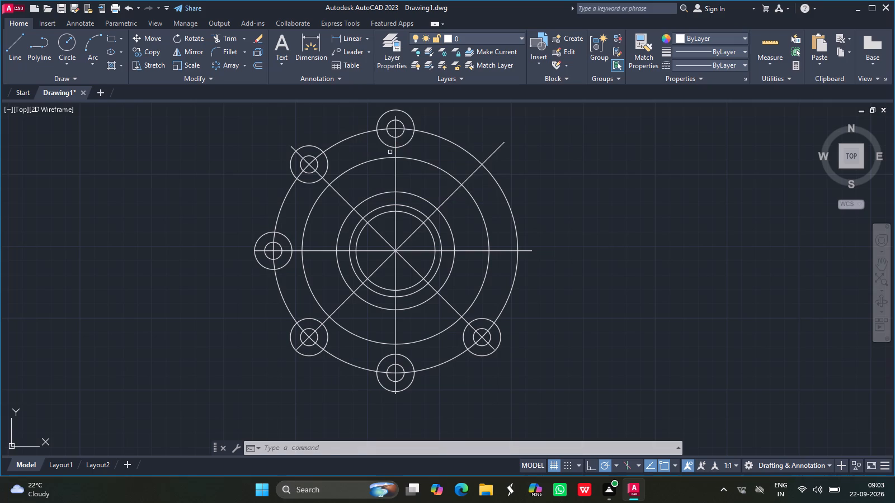
left_click(389, 147)
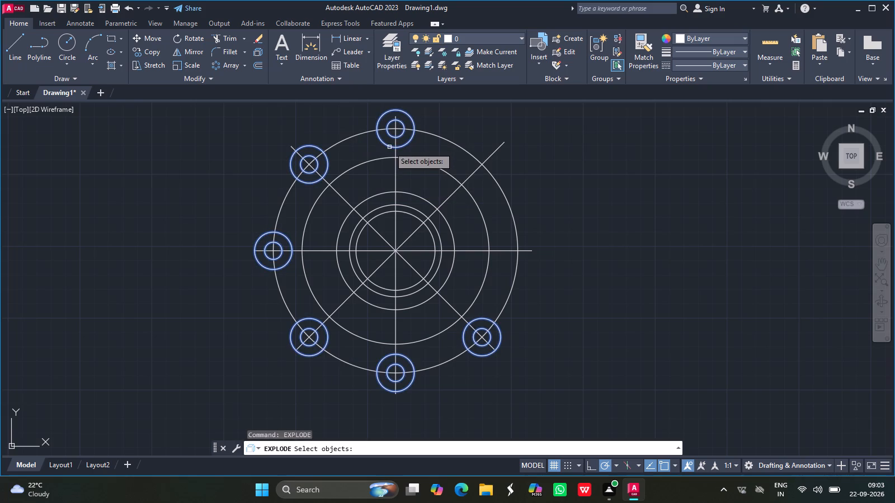
key("Return")
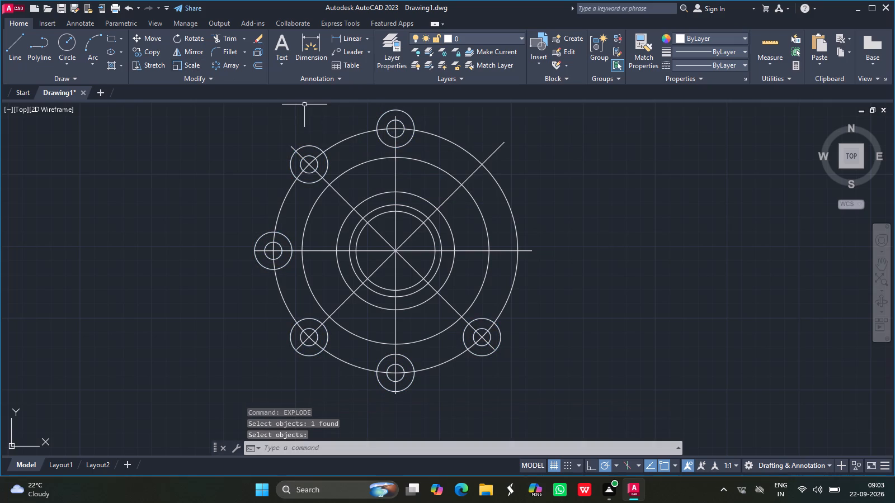
Copy the top R6 and R13 circle pair and paste two copies, one above the other, in the empty space right of the plate.
left_click_drag(390, 123, 389, 115)
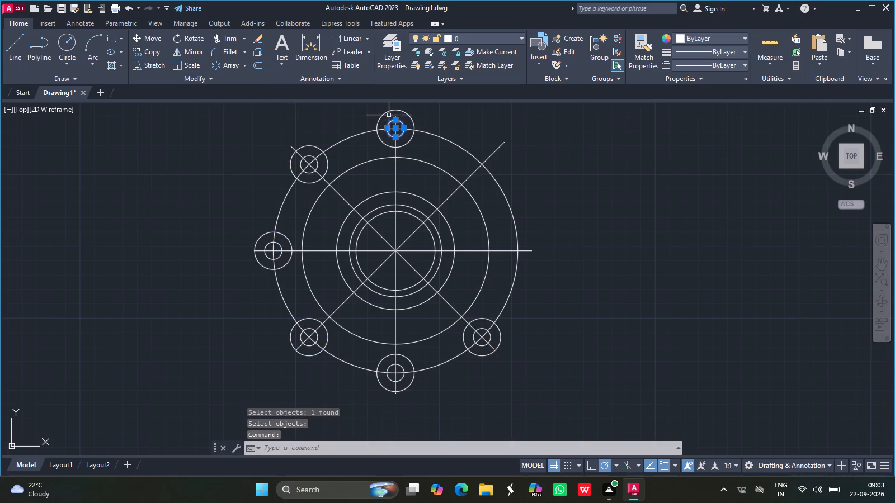
left_click_drag(389, 115, 385, 113)
left_click(385, 113)
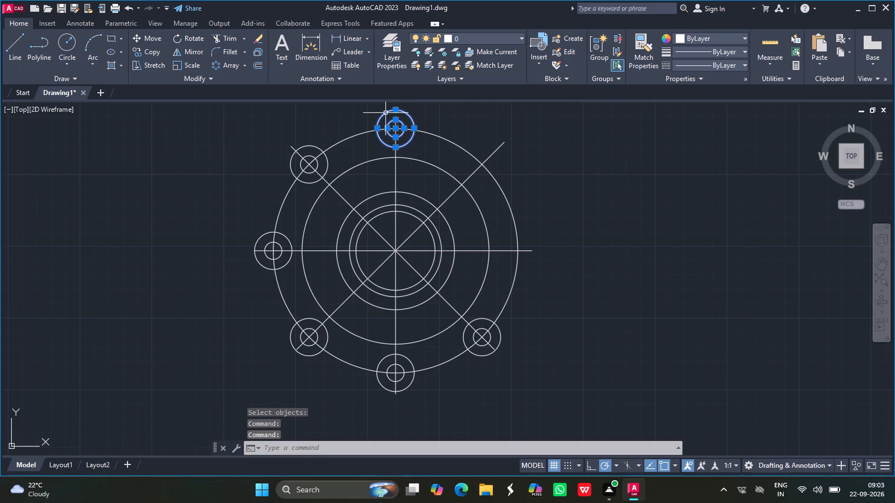
key("ctrl+c")
key("Return")
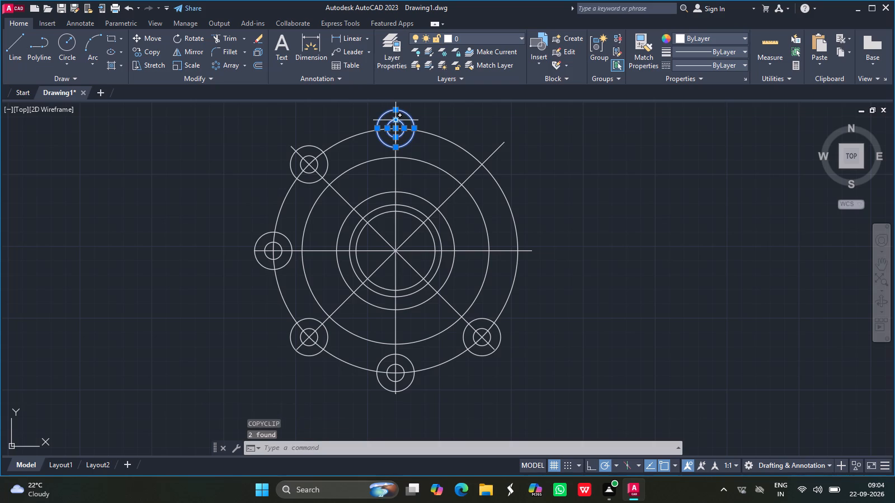
left_click(599, 236)
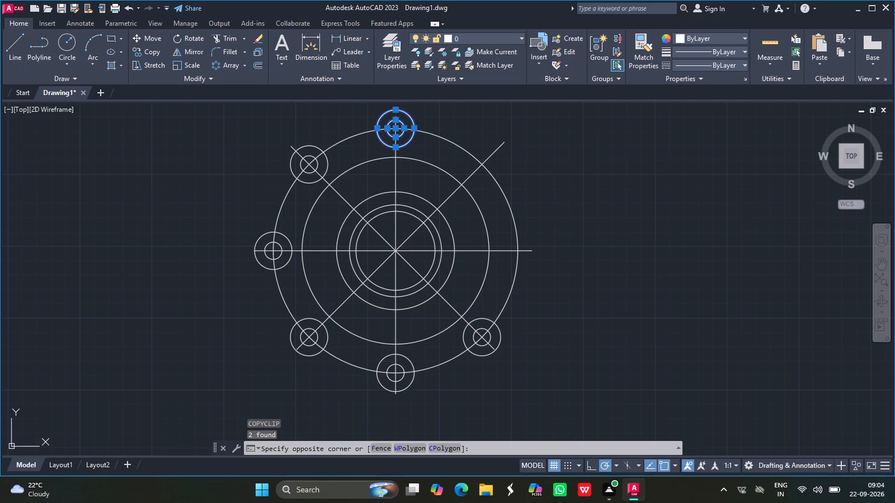
key("Escape")
key("Escape")
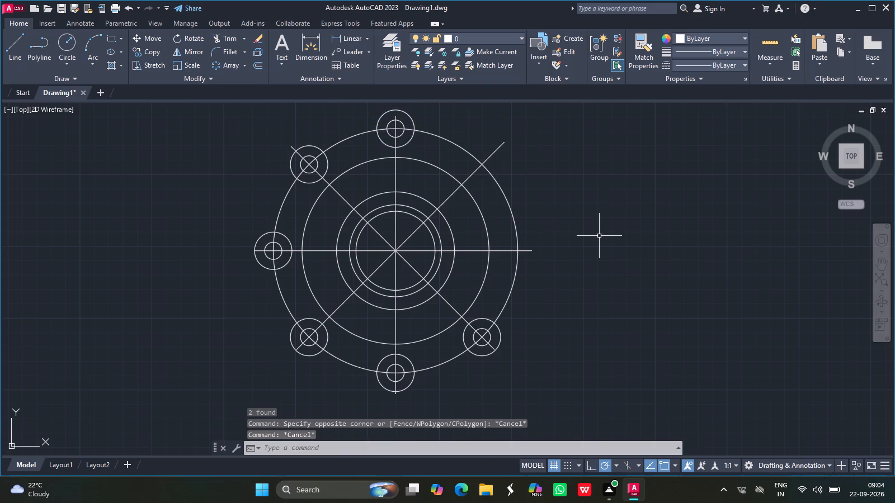
key("ctrl+v")
left_click(599, 238)
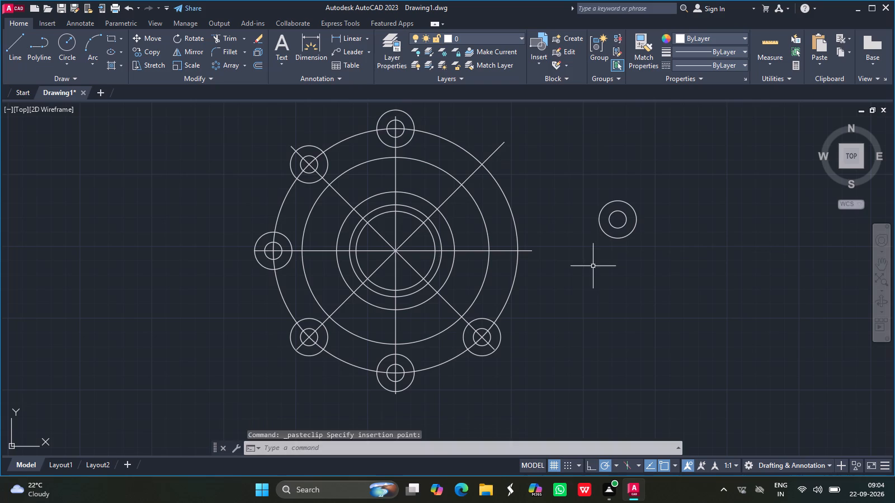
left_click(592, 298)
key("ctrl+v")
left_click(592, 298)
Move the lower pasted circle pair by its centre to the R85 circle's right-hand intersection with the horizontal centreline.
left_click_drag(618, 312, 607, 245)
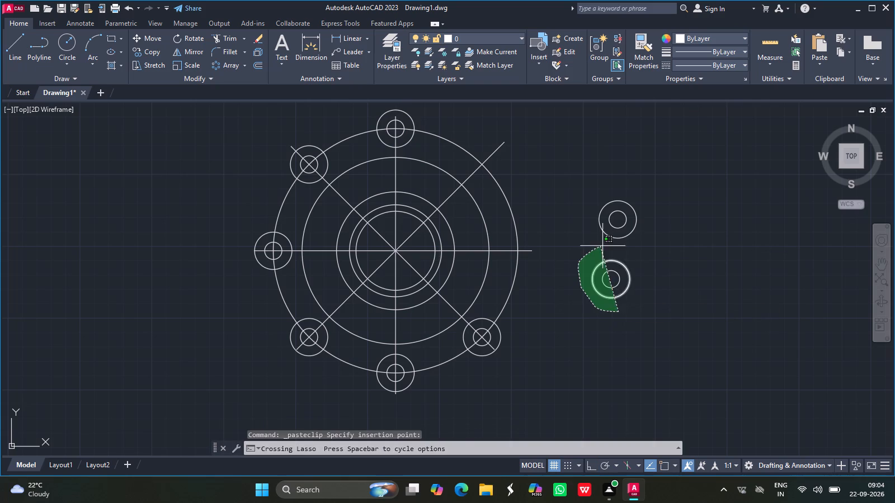
left_click_drag(607, 245, 681, 324)
type("move")
key("Return")
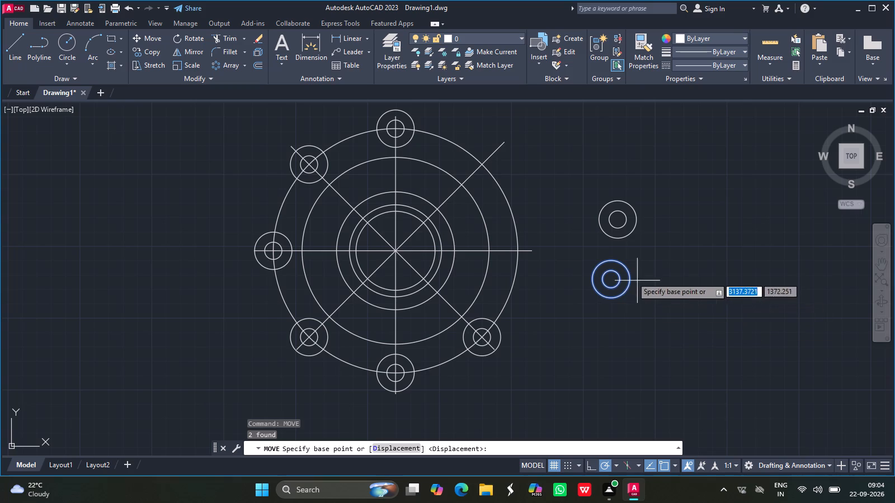
left_click(612, 279)
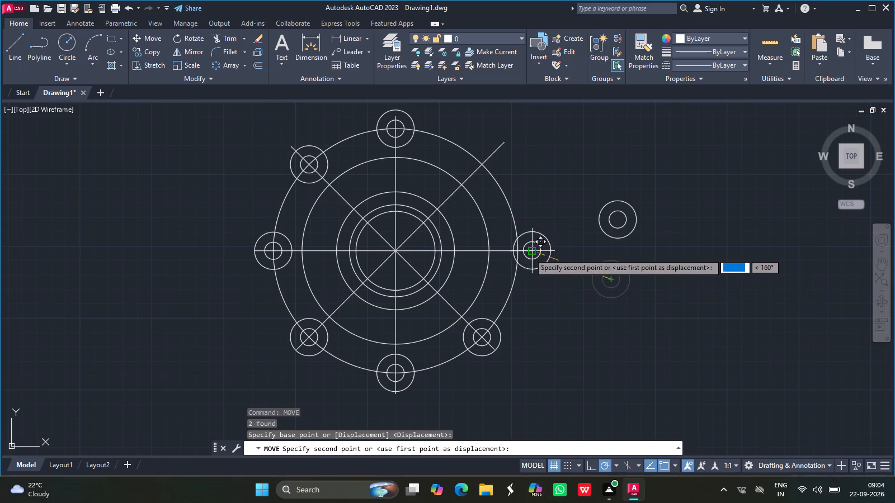
left_click(516, 251)
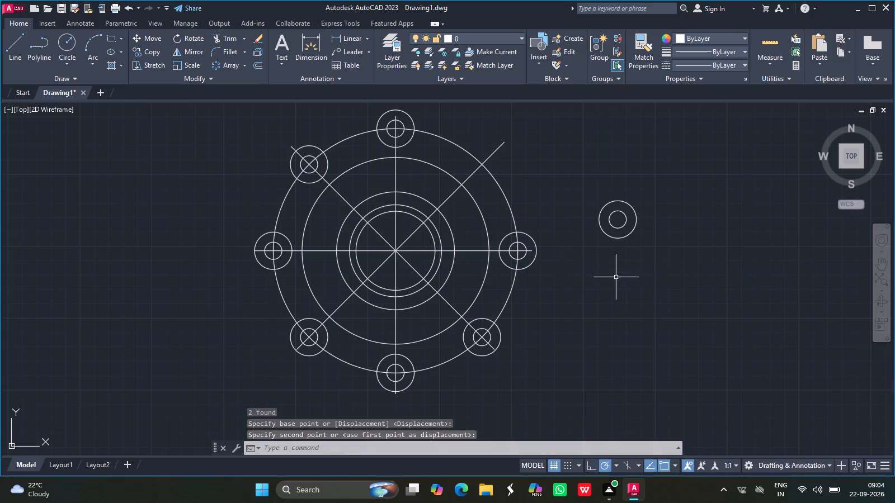
Move the remaining pasted circle pair by its centre to the R85 circle's upper-right intersection with the 45° centreline.
left_click_drag(616, 277, 699, 258)
type("move")
key("Return")
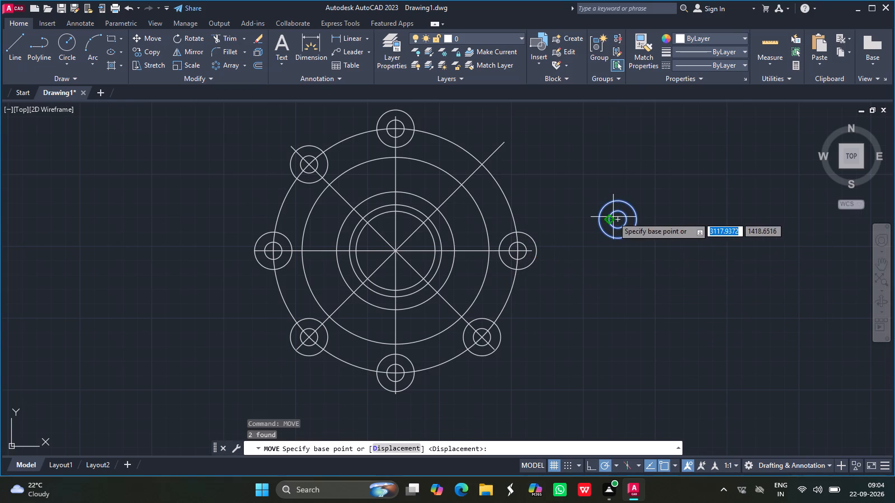
left_click_drag(618, 219, 480, 165)
left_click(480, 165)
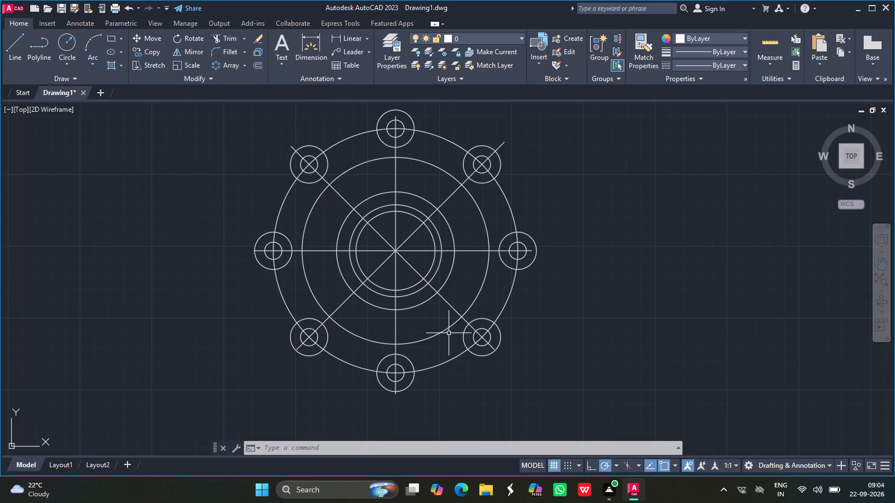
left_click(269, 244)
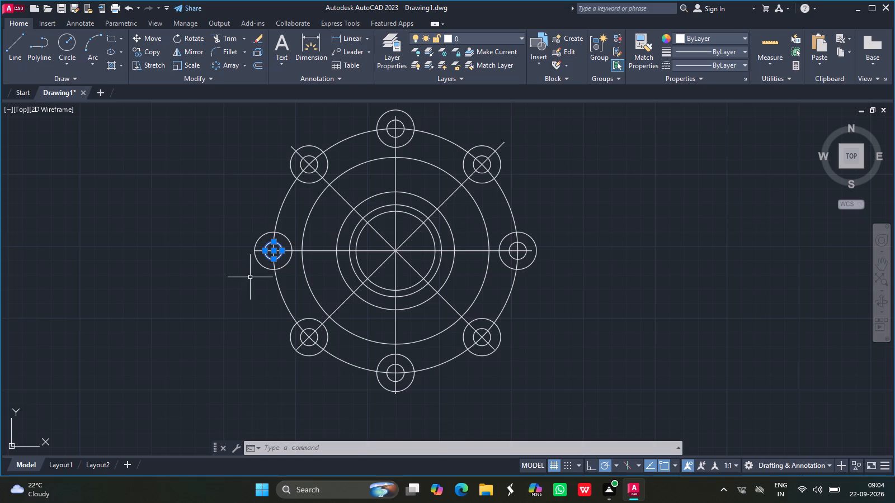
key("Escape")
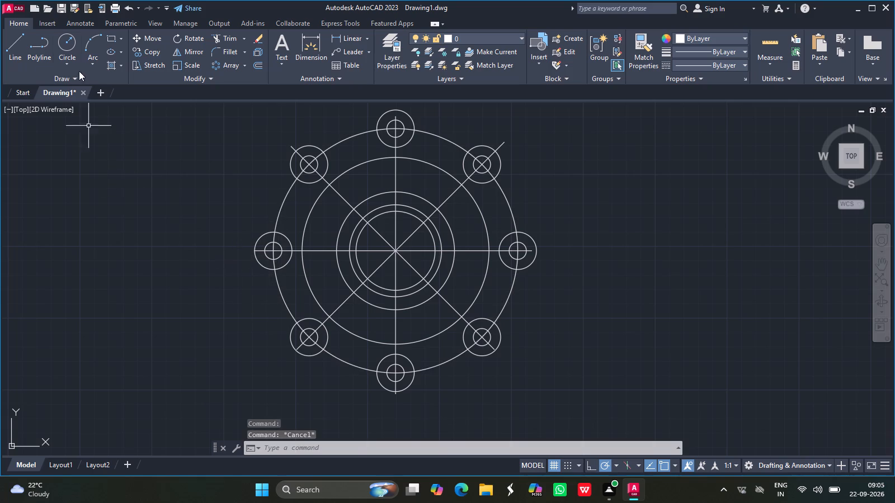
Draw a circle of radius 6 centred where the vertical centreline meets the top of the circle just inside R85.
left_click(72, 35)
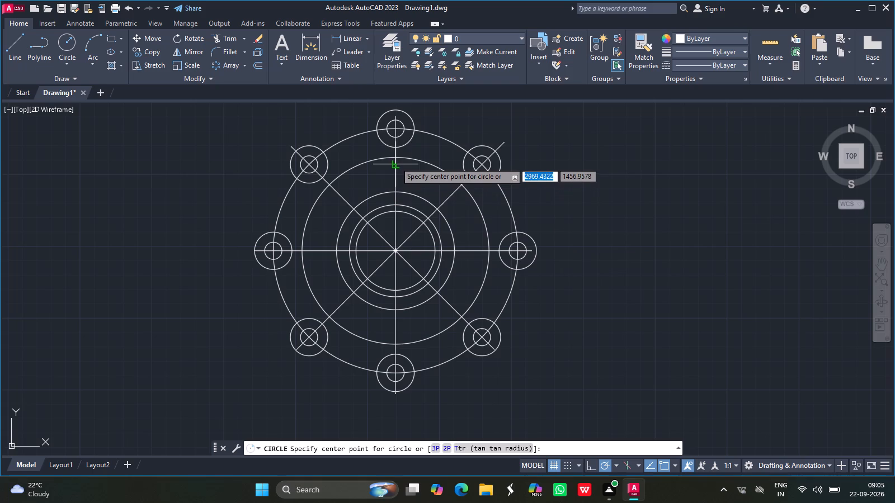
left_click_drag(395, 159, 389, 152)
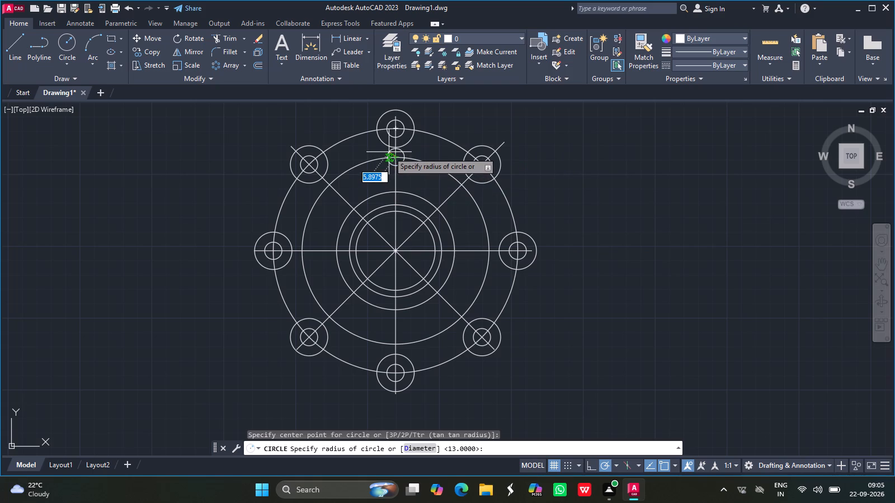
key("6")
key("Return")
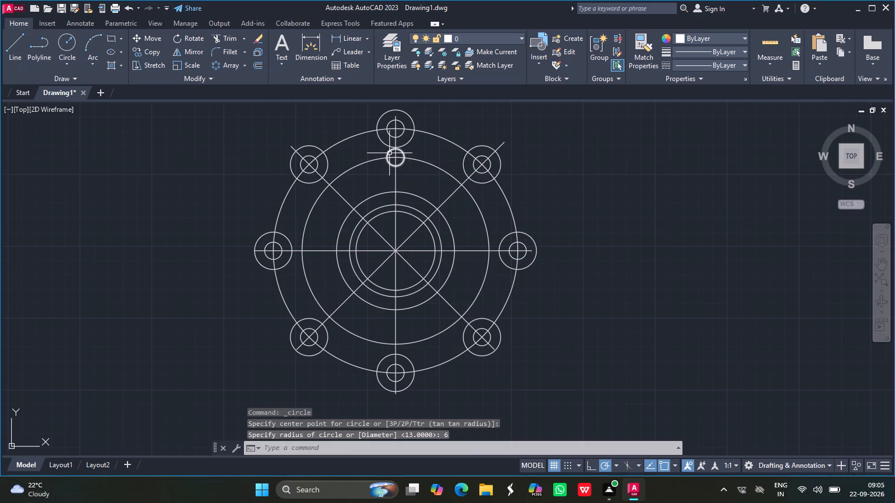
Create a polar array of the new R6 circle around the plate's centre with 8 items over 360°.
left_click(389, 153)
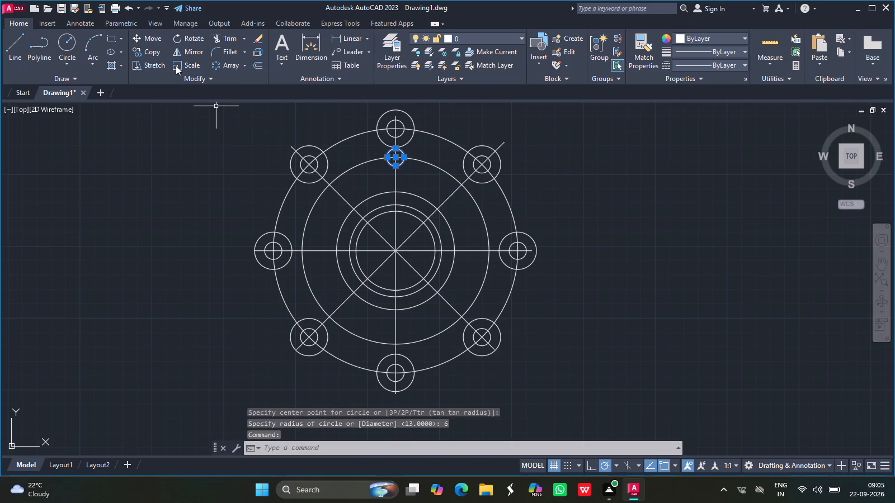
left_click_drag(244, 65, 223, 116)
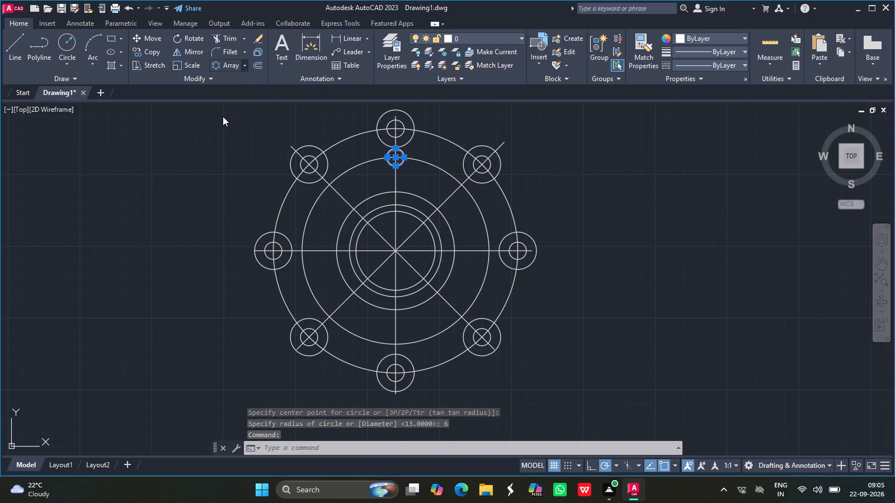
left_click_drag(223, 116, 228, 65)
left_click(228, 65)
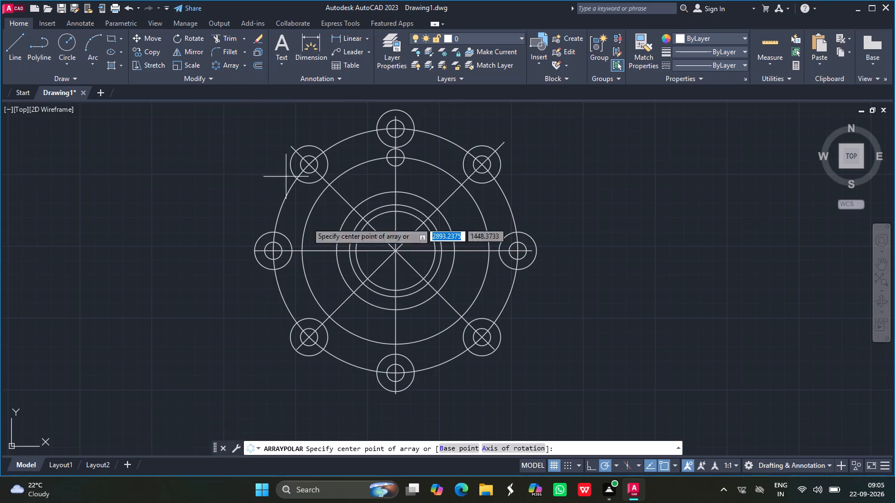
left_click(395, 251)
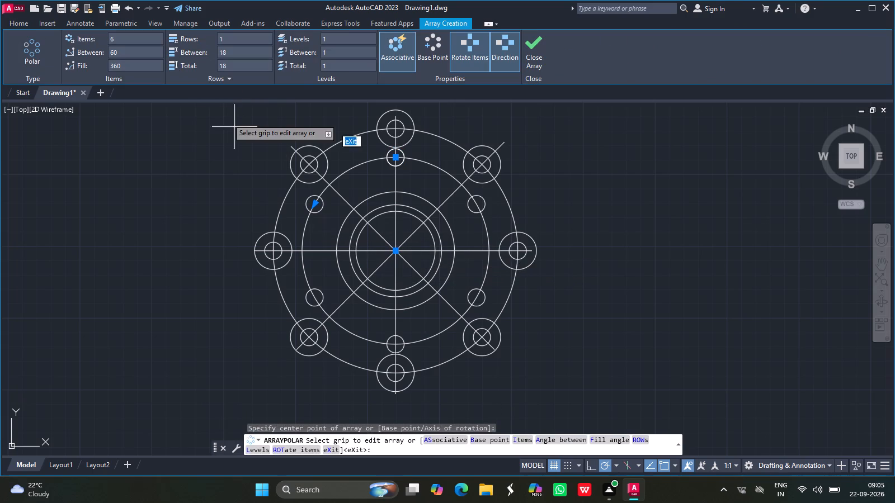
left_click(121, 36)
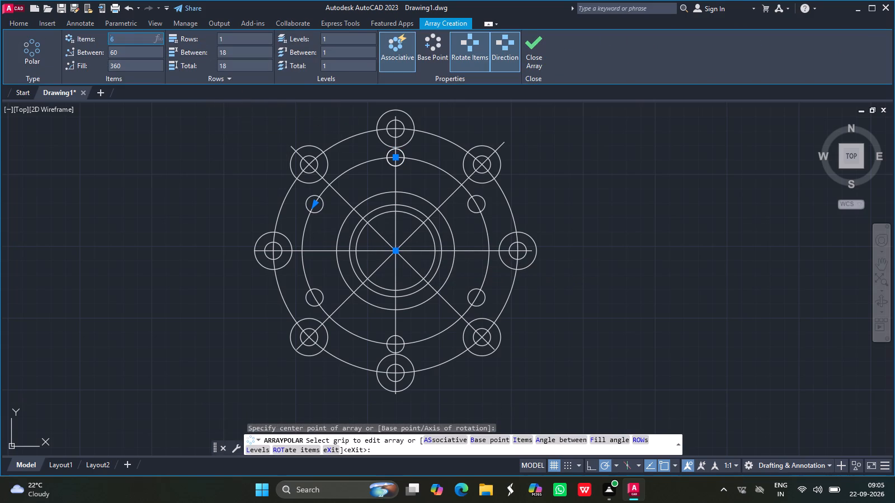
key("BackSpace")
key("8")
key("Return")
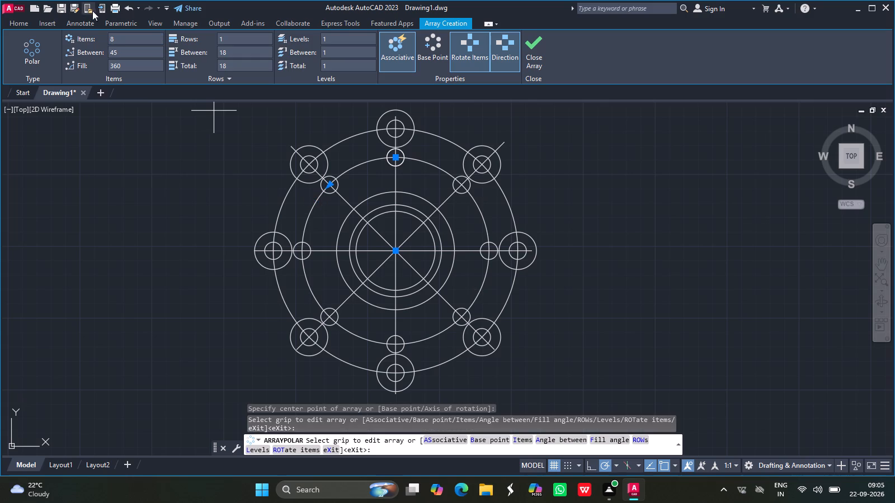
key("Return")
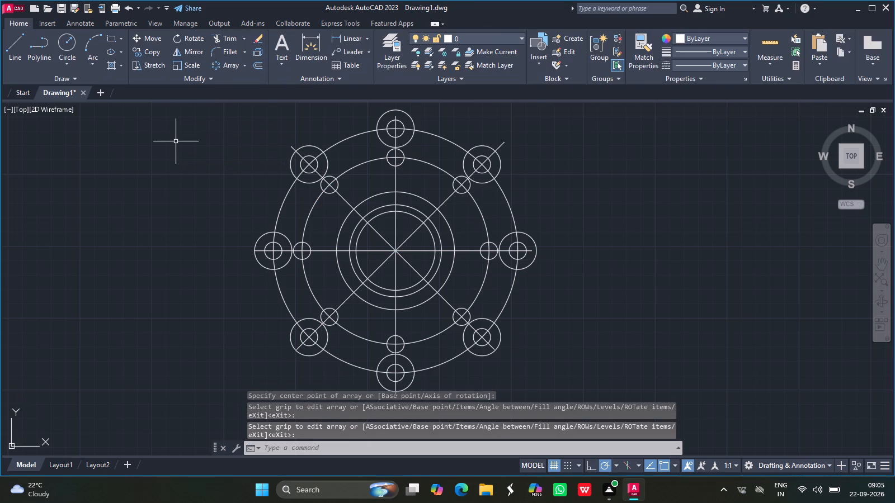
key("Escape")
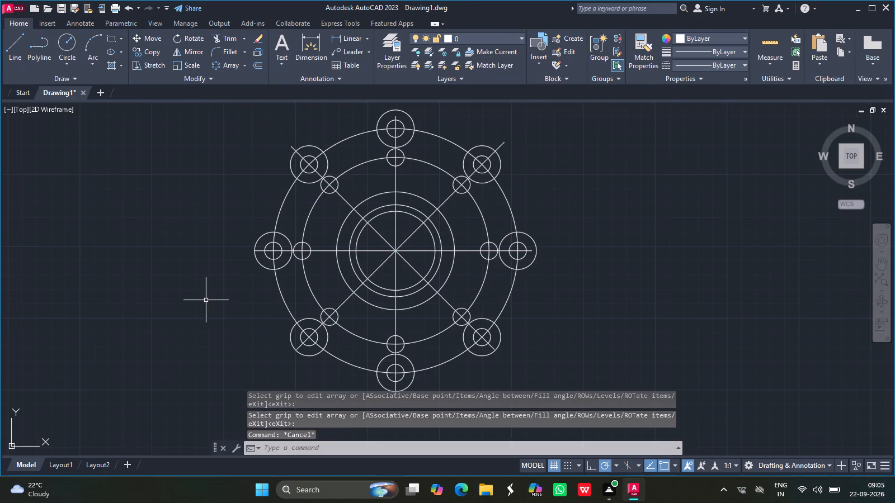
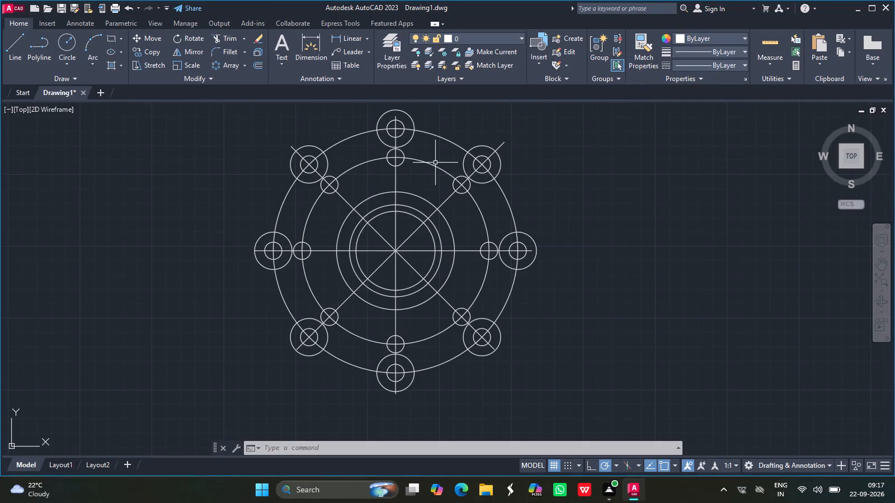
Draw two straight side lines joining the inner and outer R6 circles along the upper-left 45° centreline.
left_click(11, 41)
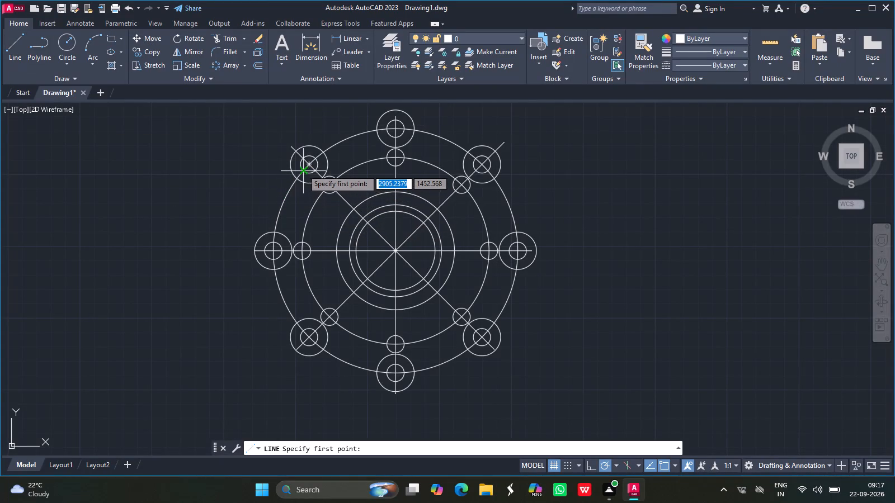
left_click_drag(301, 169, 323, 192)
left_click(323, 192)
key("Return")
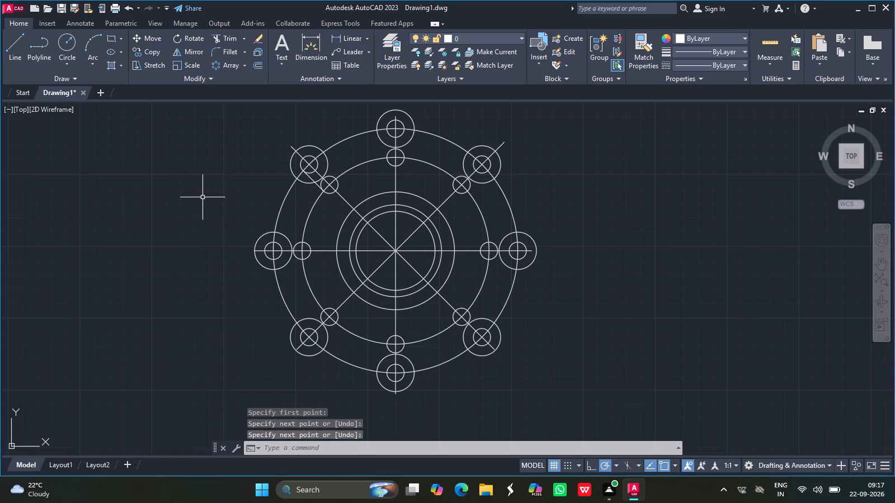
left_click(12, 51)
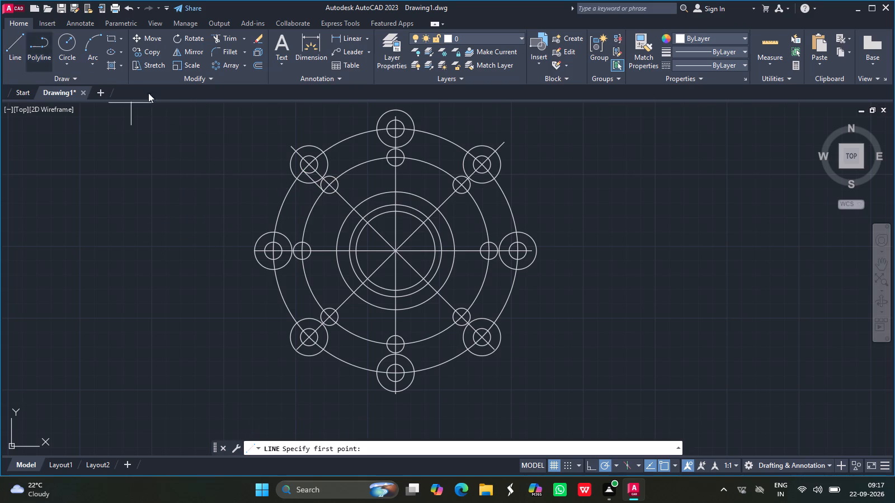
left_click_drag(315, 160, 337, 174)
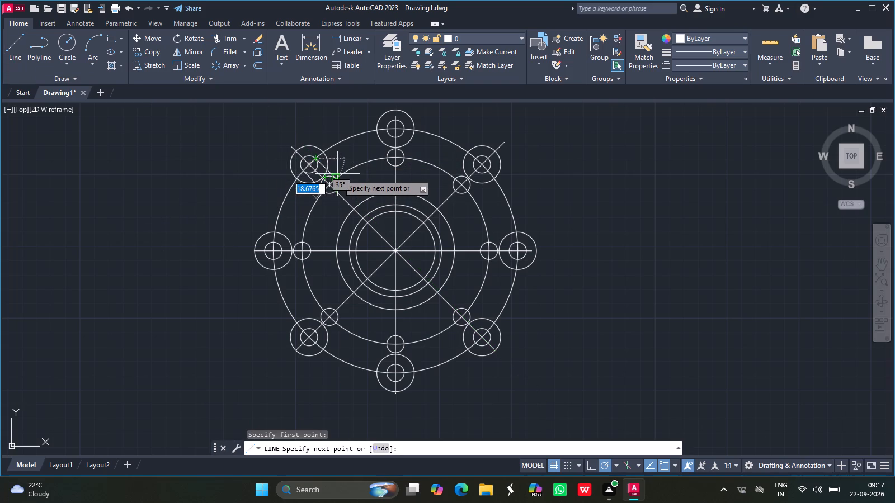
left_click_drag(337, 174, 337, 176)
left_click(337, 176)
key("Return")
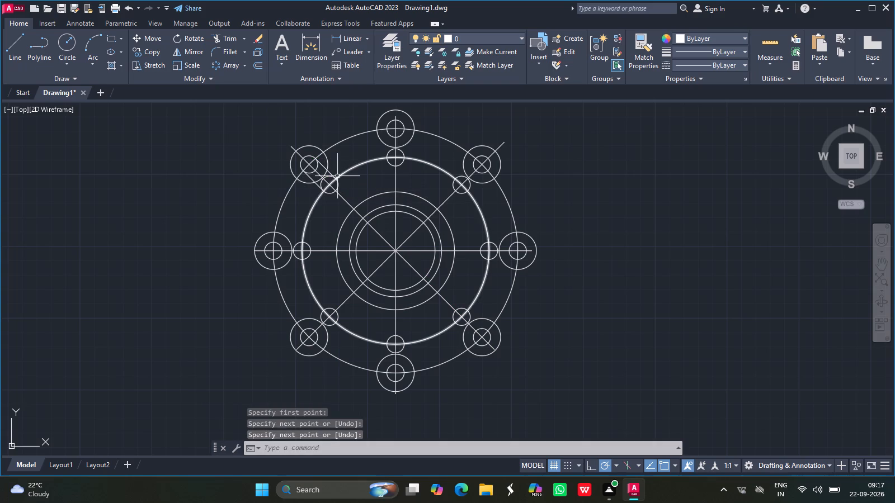
Draw two vertical side lines joining the left and right quadrants of the two R6 circles at the plate's top.
left_click(14, 48)
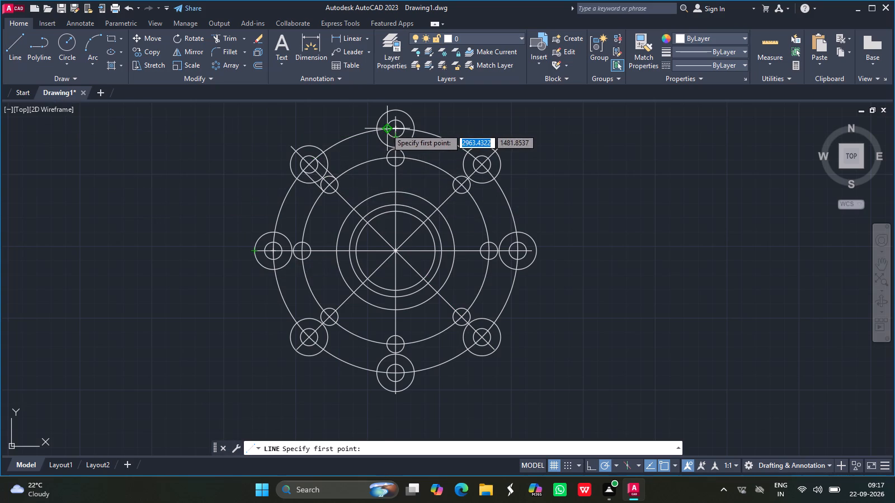
left_click_drag(386, 129, 387, 159)
left_click(387, 159)
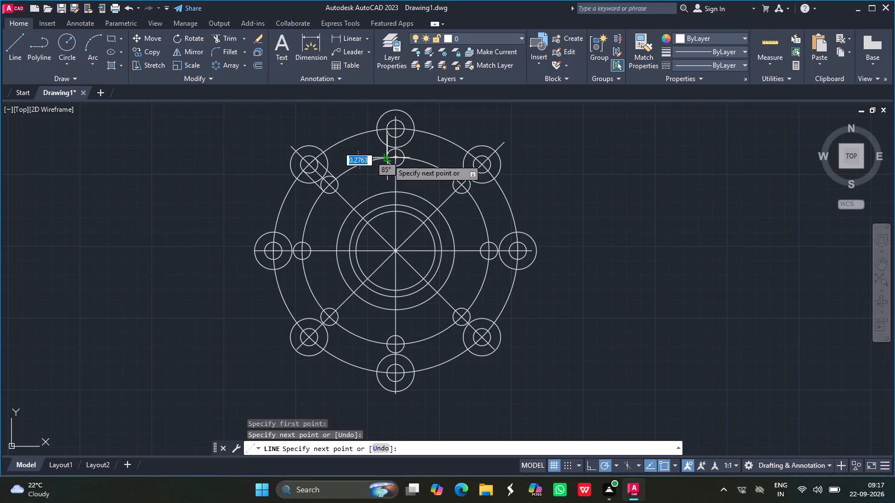
key("Return")
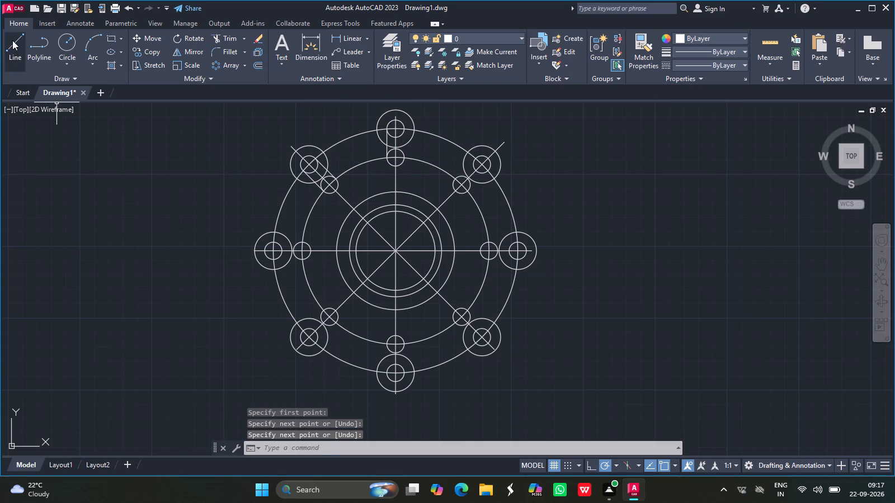
left_click(12, 40)
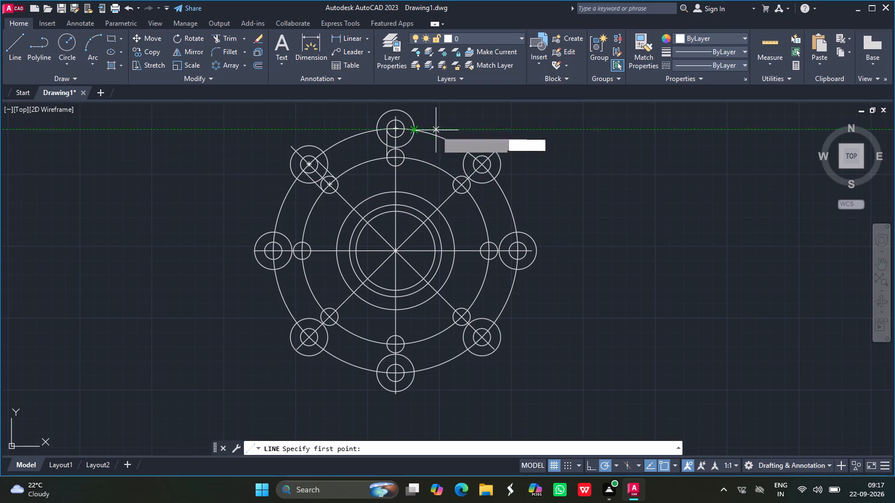
left_click_drag(401, 129, 408, 160)
scroll(408, 160, "up", 1)
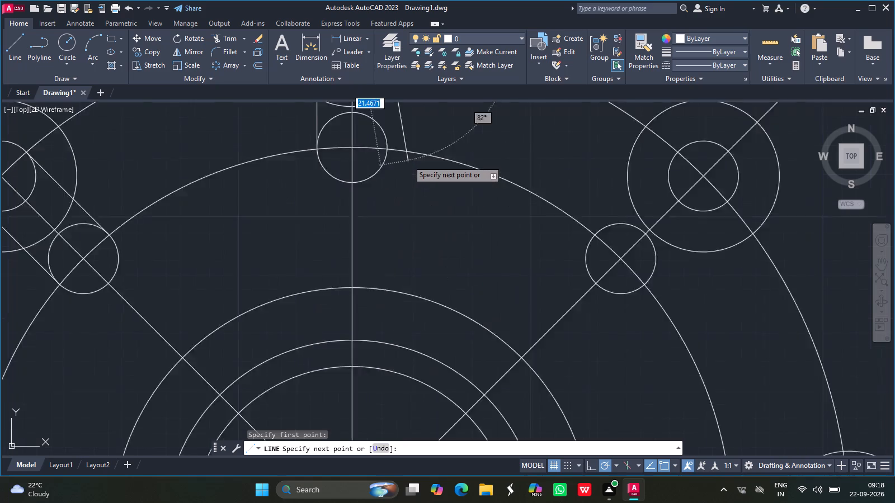
scroll(408, 160, "up", 1)
scroll(408, 160, "down", 1)
scroll(408, 160, "up", 1)
scroll(408, 160, "down", 2)
scroll(408, 160, "up", 1)
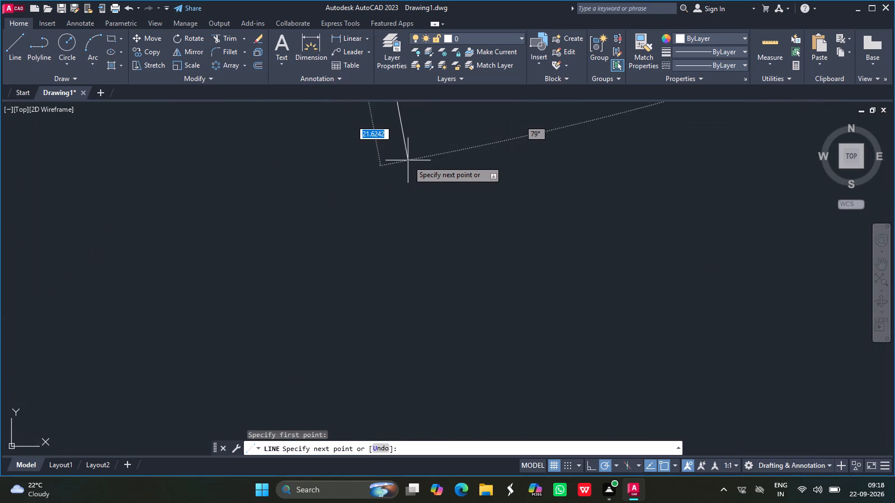
scroll(408, 160, "down", 1)
scroll(408, 160, "up", 1)
scroll(408, 160, "down", 1)
scroll(408, 160, "up", 1)
scroll(408, 160, "down", 1)
scroll(408, 160, "up", 1)
scroll(408, 160, "down", 1)
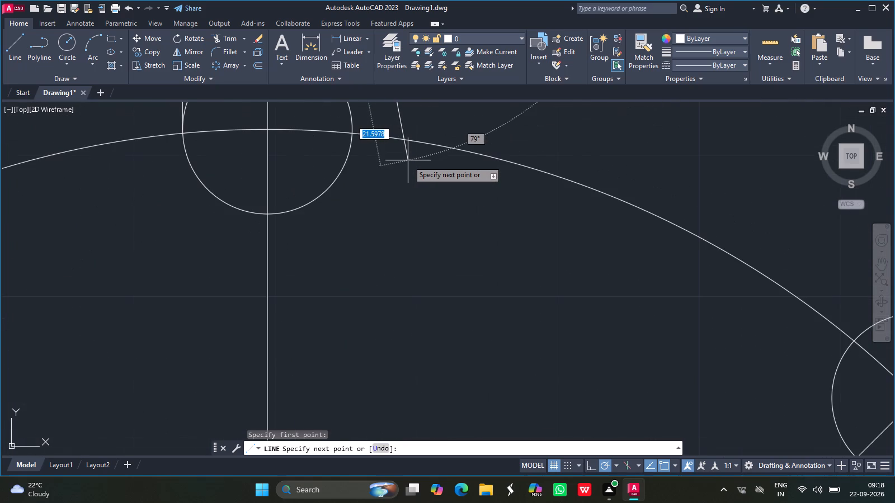
scroll(408, 160, "down", 4, "ctrl")
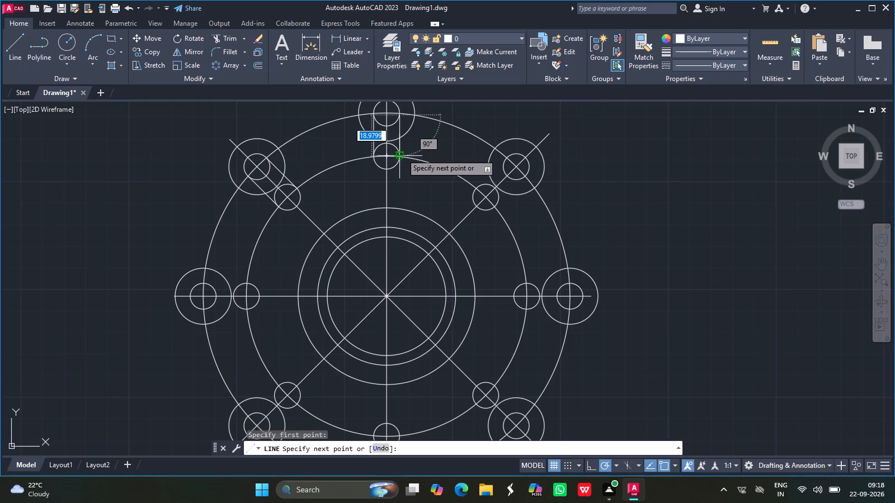
left_click(402, 154)
key("Return")
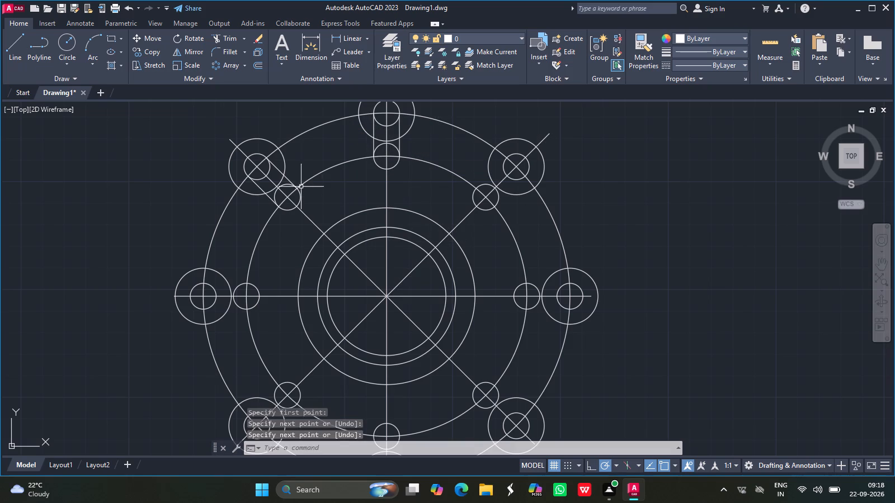
Draw two straight side lines joining the inner and outer R6 circles along the upper-right 45° centreline.
left_click(16, 44)
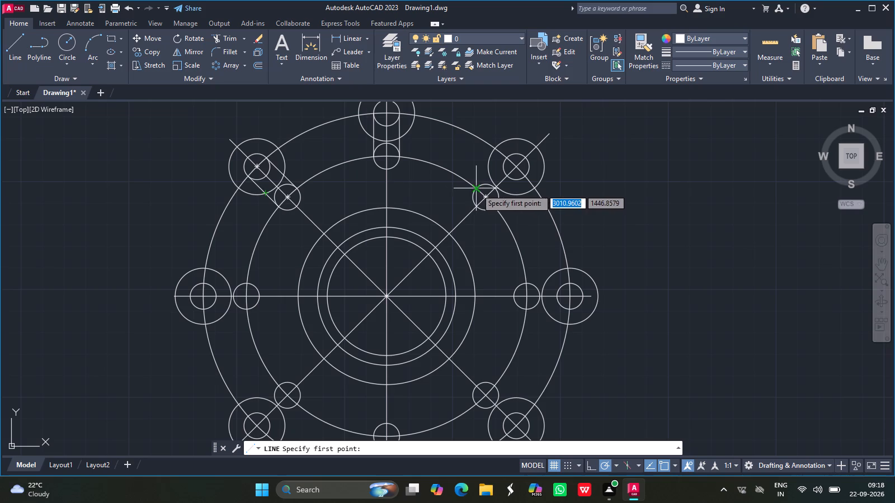
left_click_drag(477, 189, 510, 157)
left_click(510, 157)
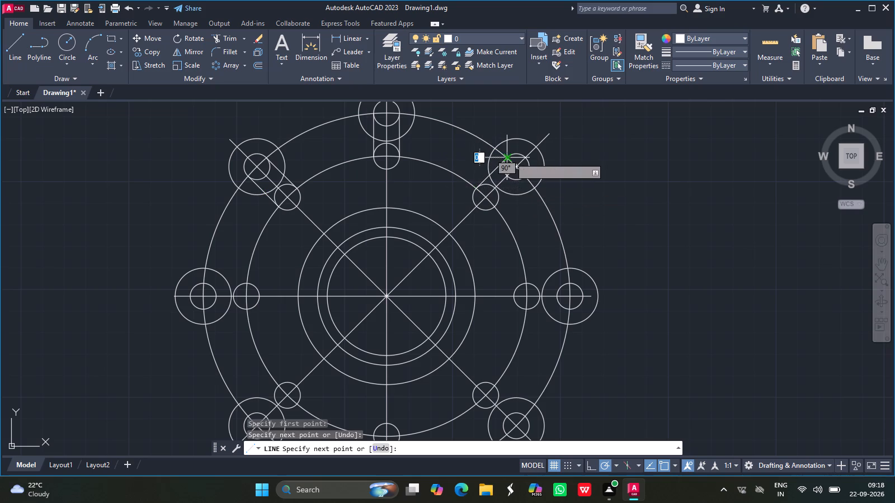
key("Return")
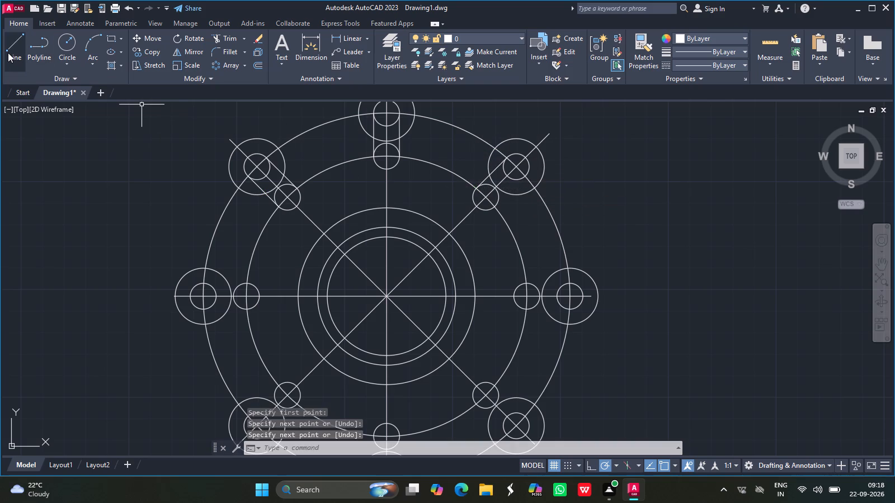
left_click(8, 53)
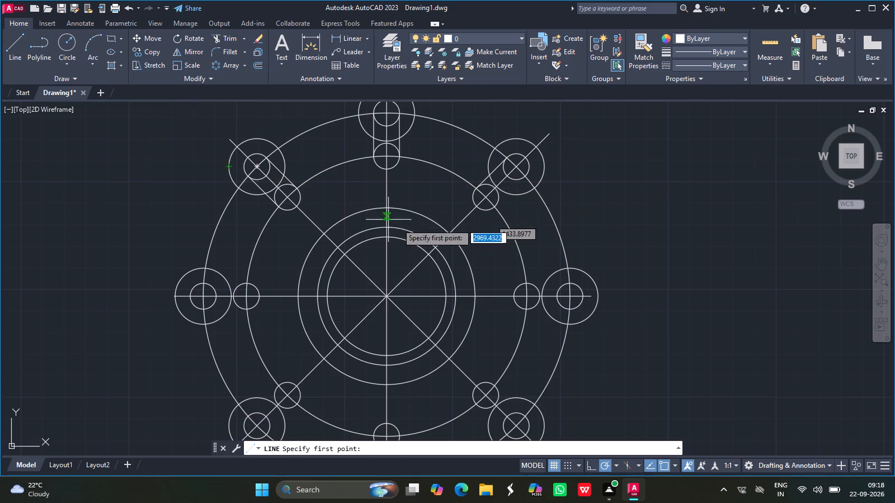
left_click_drag(491, 207, 529, 170)
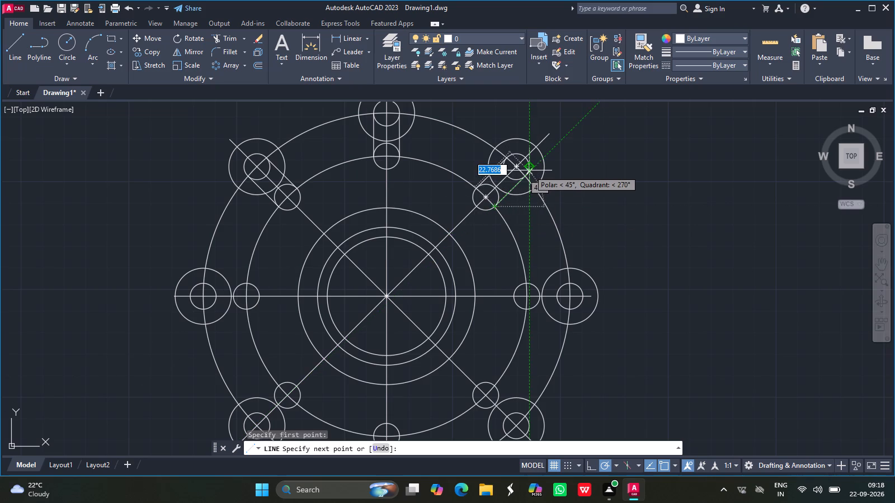
left_click_drag(529, 170, 524, 176)
left_click(524, 176)
key("Return")
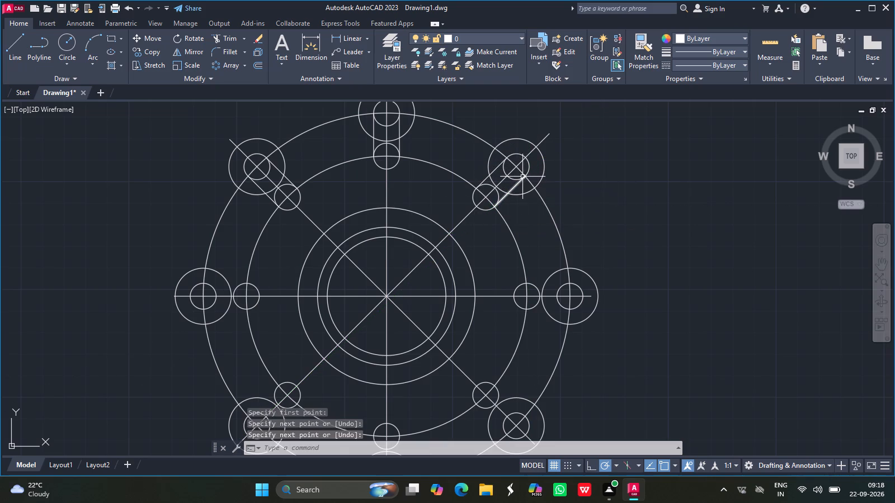
Draw two horizontal lines joining the upper and lower quadrants of the R6 circles on the plate's left side.
left_click(16, 43)
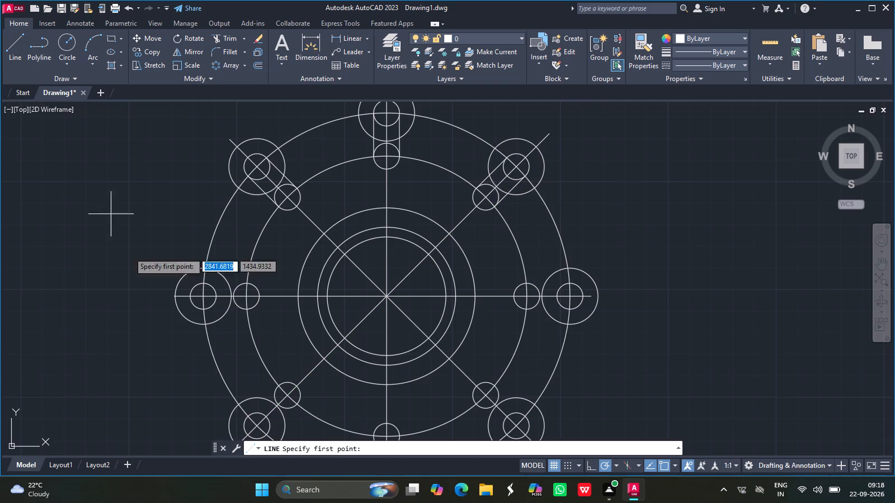
left_click(202, 280)
left_click(246, 282)
key("Return")
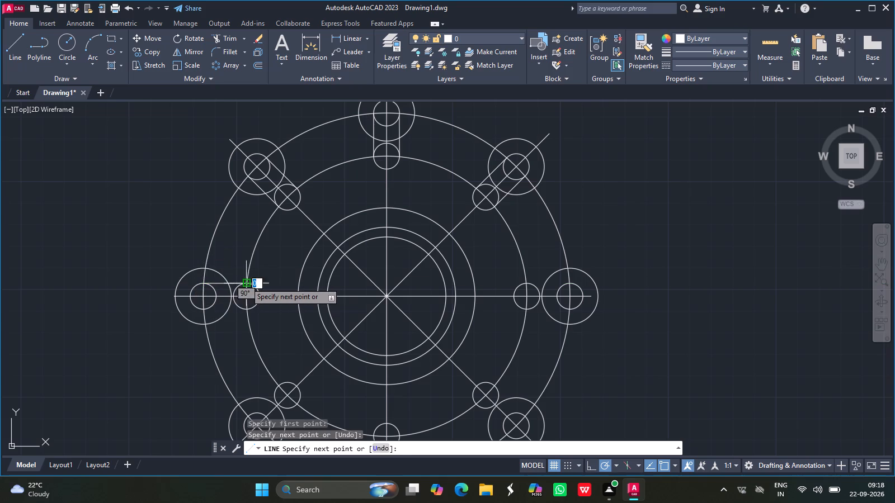
left_click(15, 45)
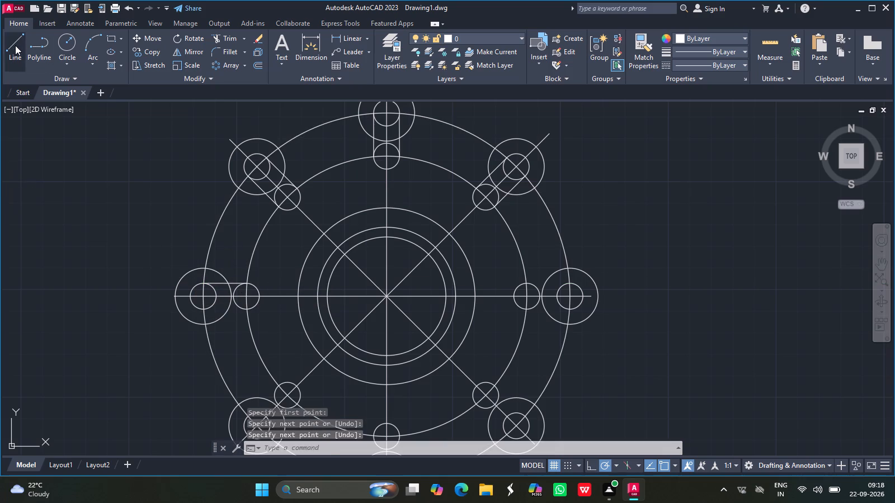
left_click(201, 311)
left_click(249, 310)
key("Return")
Draw two horizontal lines joining the upper and lower quadrants of the R6 circles on the plate's right side.
left_click(12, 37)
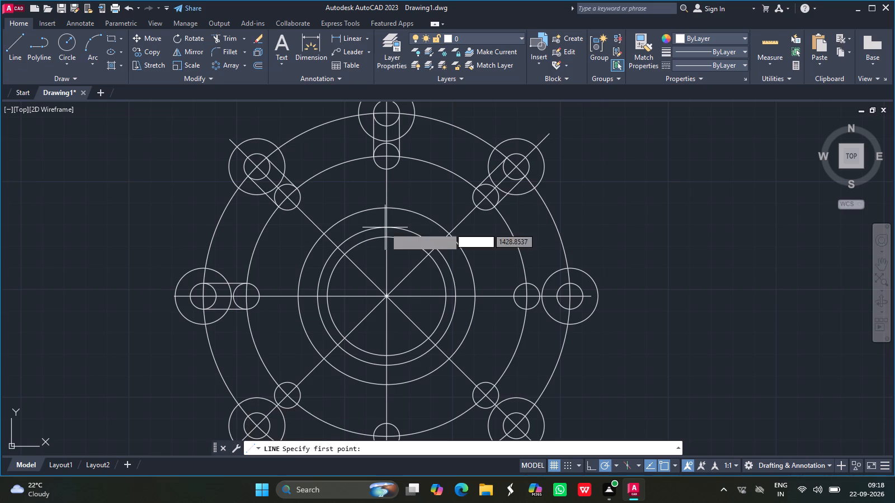
left_click(530, 285)
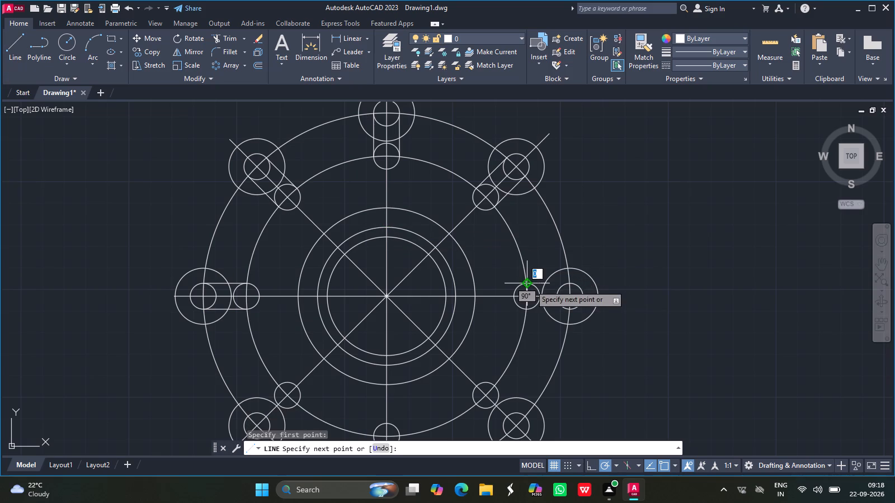
left_click(572, 284)
key("Return")
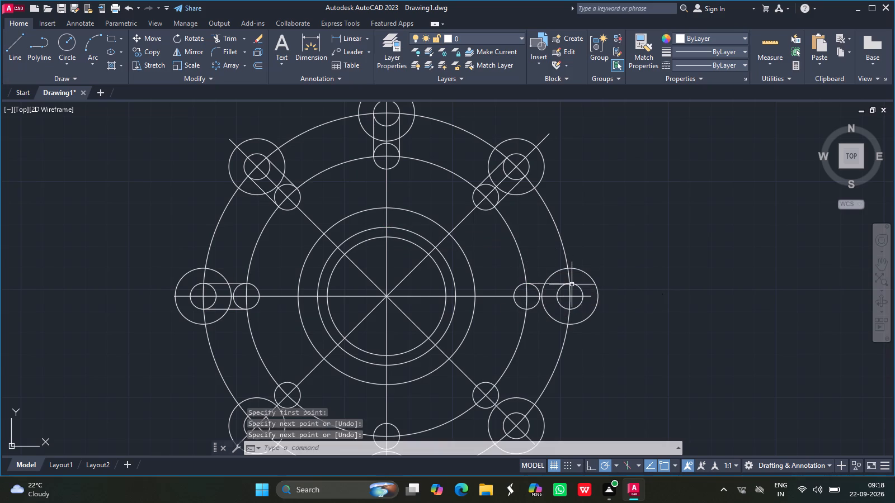
left_click(13, 41)
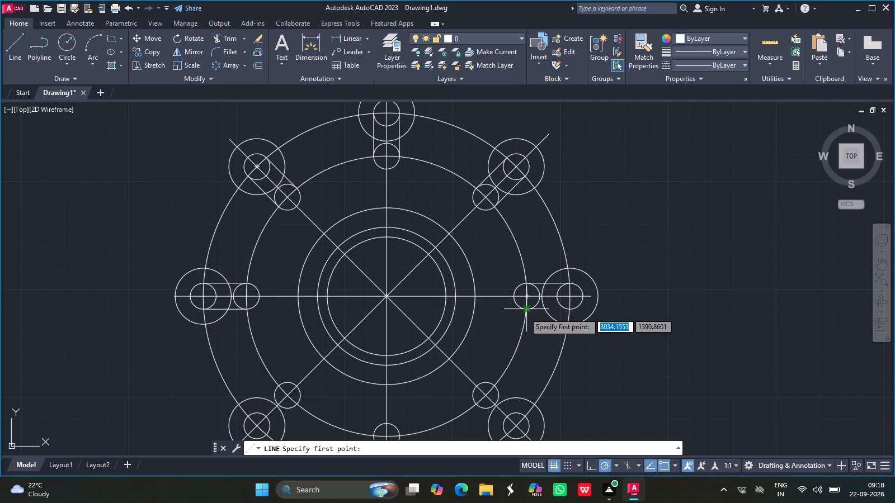
left_click_drag(524, 312, 575, 310)
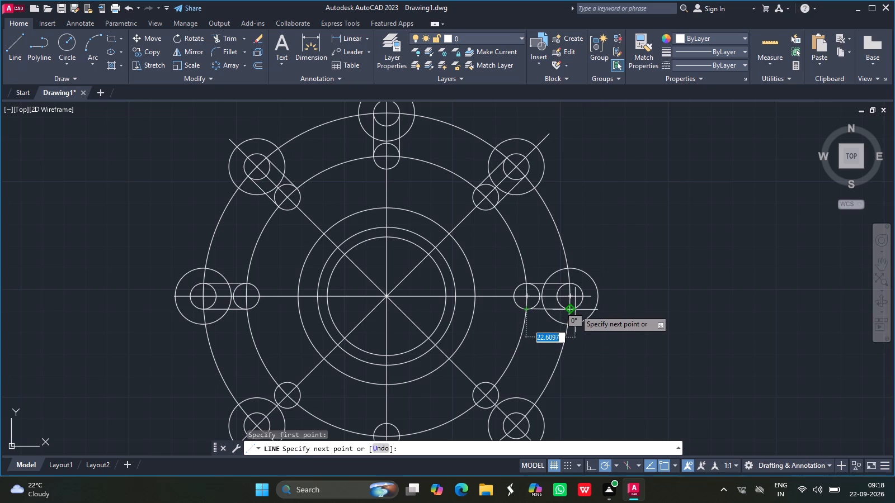
left_click_drag(575, 310, 569, 309)
left_click(569, 309)
key("Return")
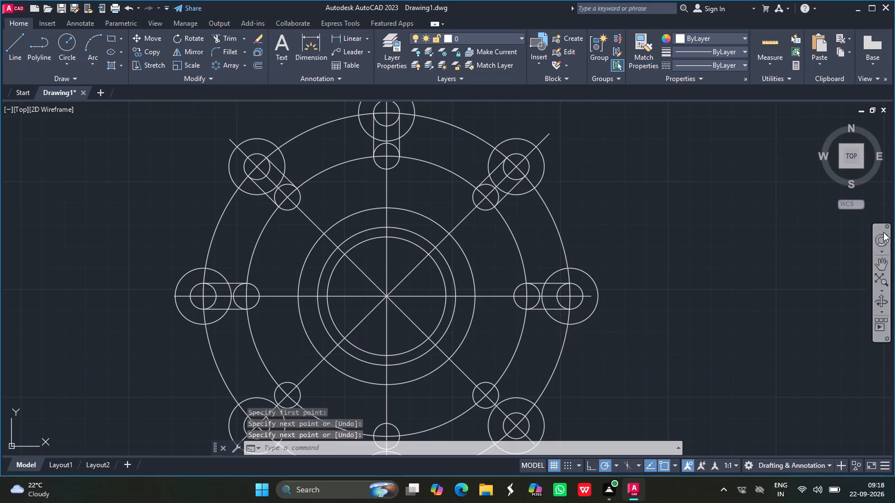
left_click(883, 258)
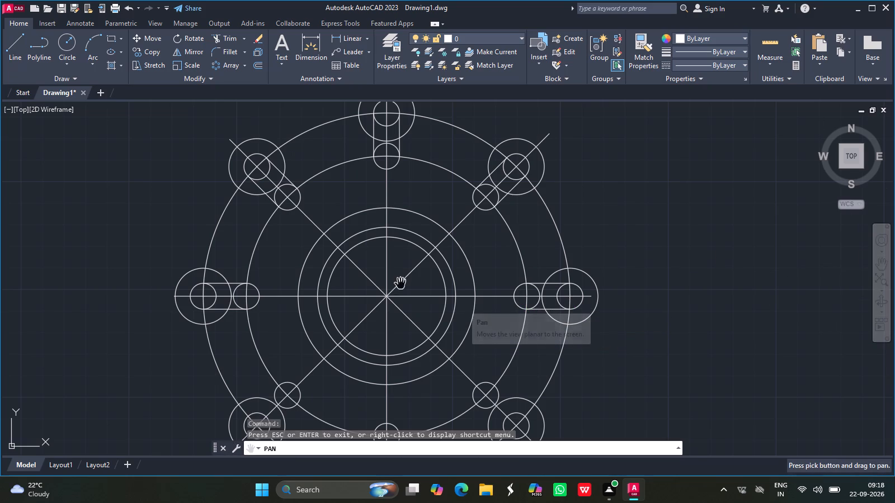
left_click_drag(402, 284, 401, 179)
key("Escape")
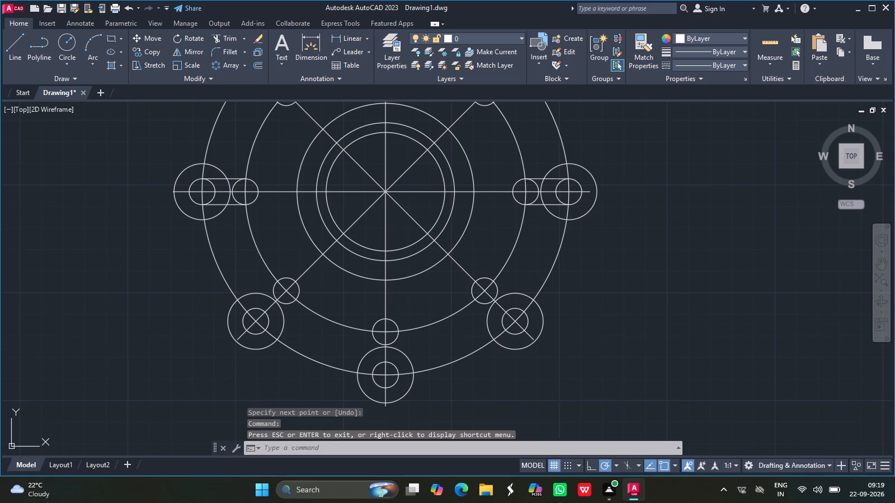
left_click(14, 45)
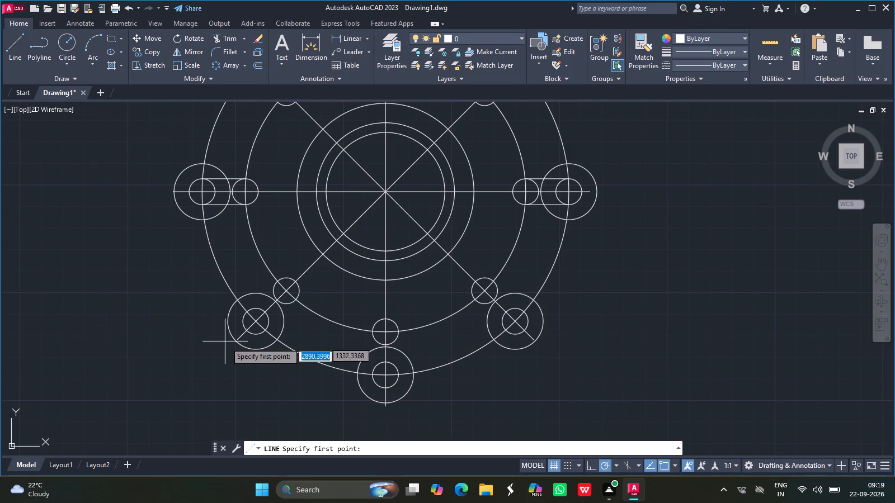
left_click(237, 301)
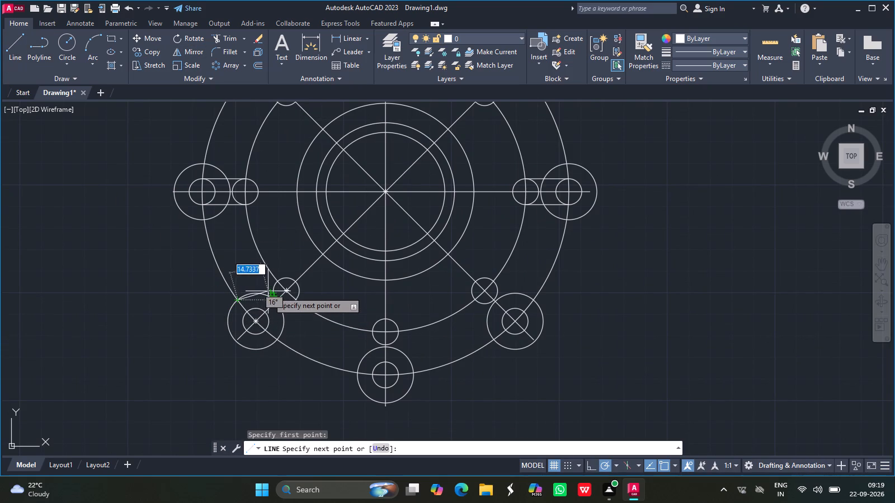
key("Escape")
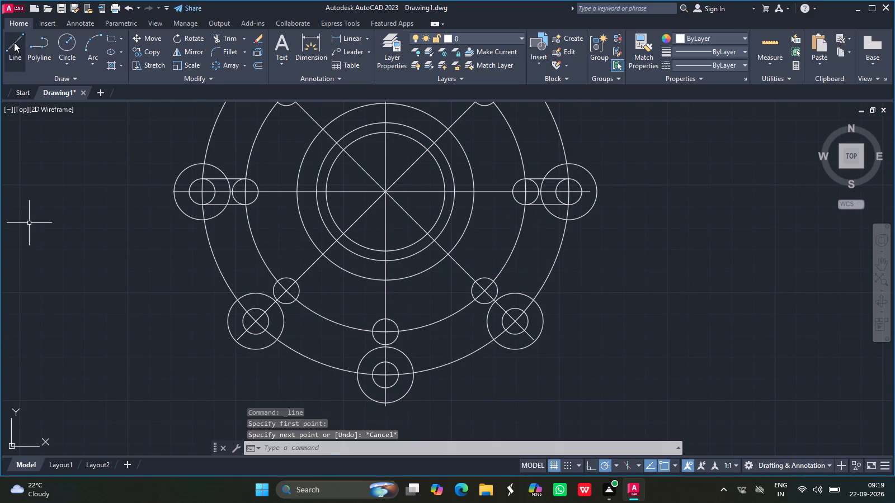
Draw two straight side lines joining the inner and outer R6 circles along the plate's lower-left 45° centreline.
left_click(14, 42)
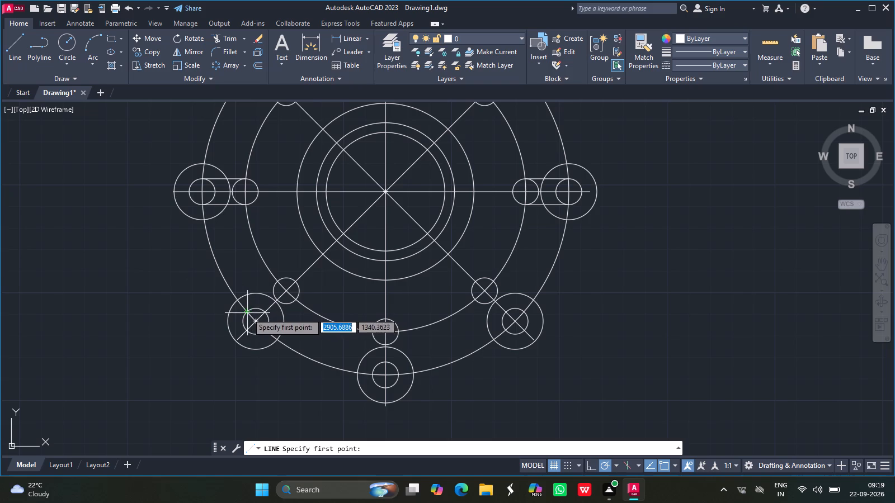
left_click_drag(247, 313, 277, 283)
left_click(277, 283)
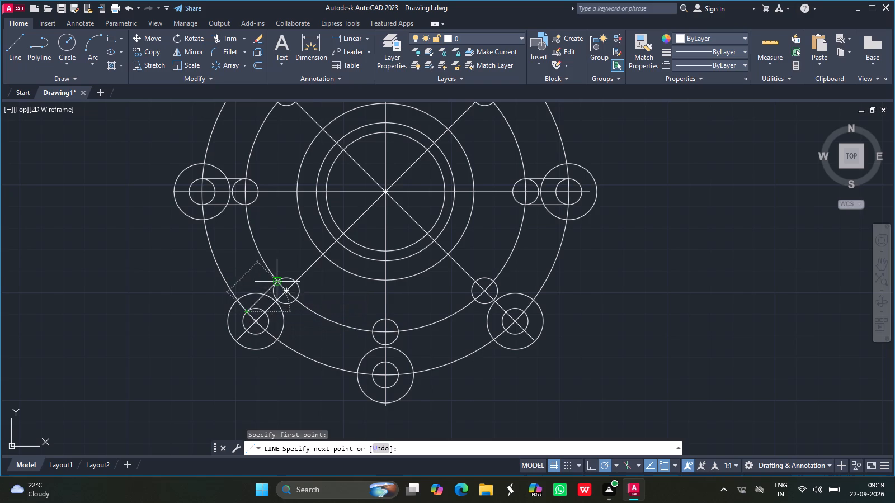
key("Return")
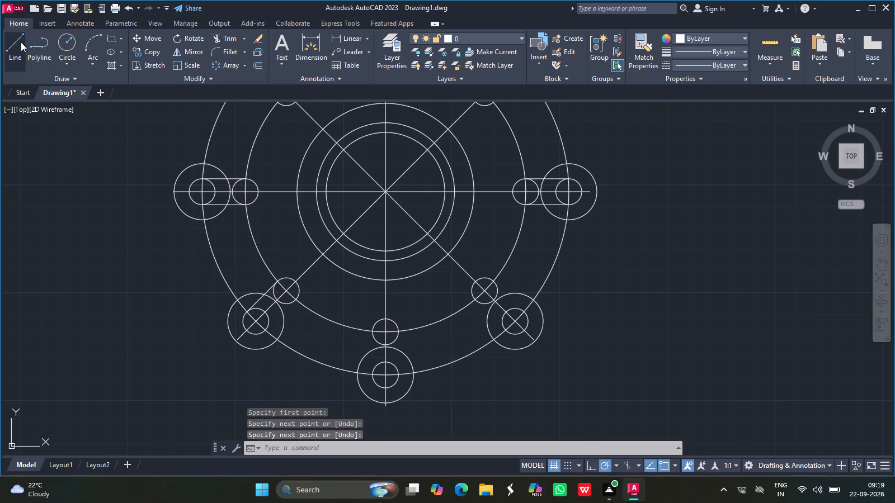
left_click(21, 42)
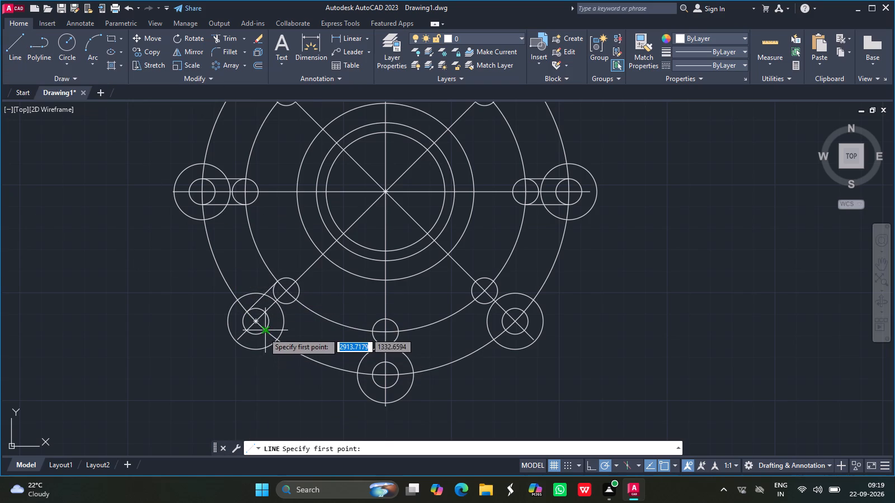
left_click_drag(263, 333, 297, 302)
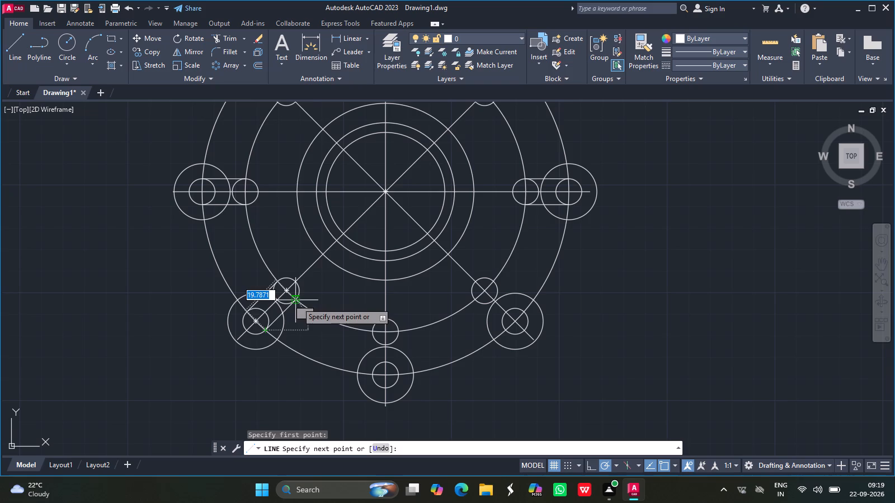
left_click(297, 302)
key("Return")
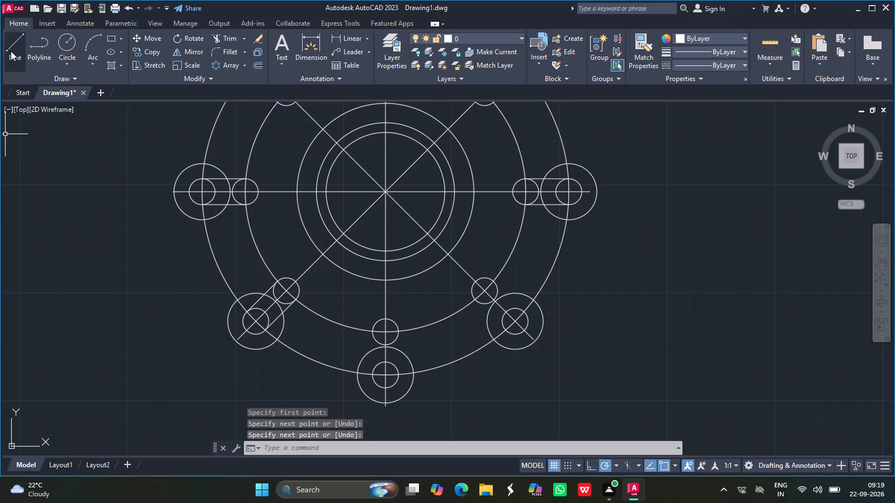
Draw two vertical side lines joining the left and right quadrants of the two R6 circles at the plate's bottom.
left_click(11, 51)
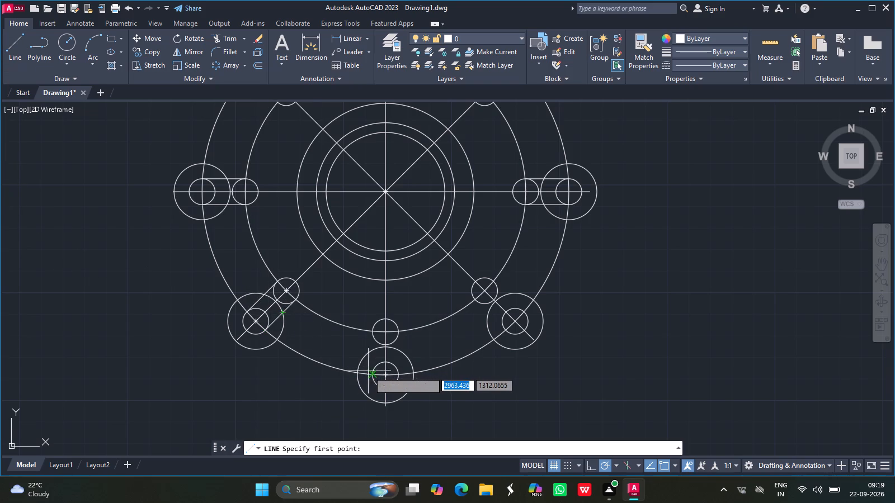
left_click_drag(371, 372, 374, 330)
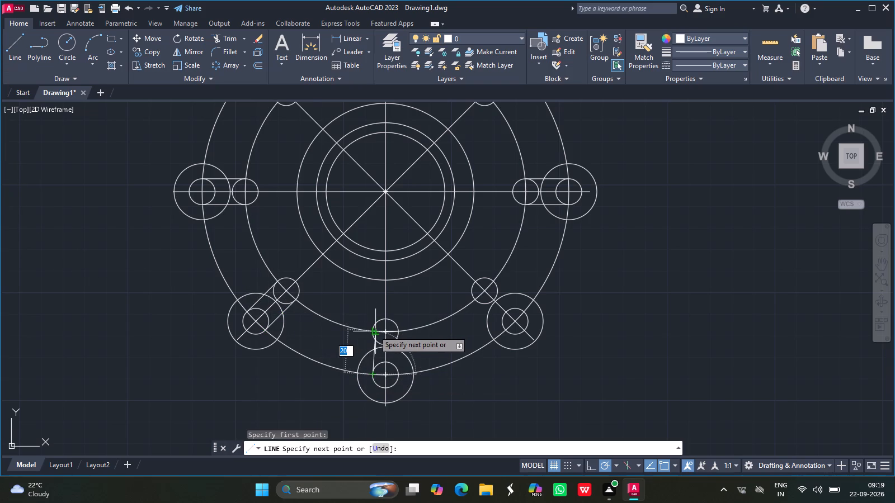
left_click(370, 330)
key("Return")
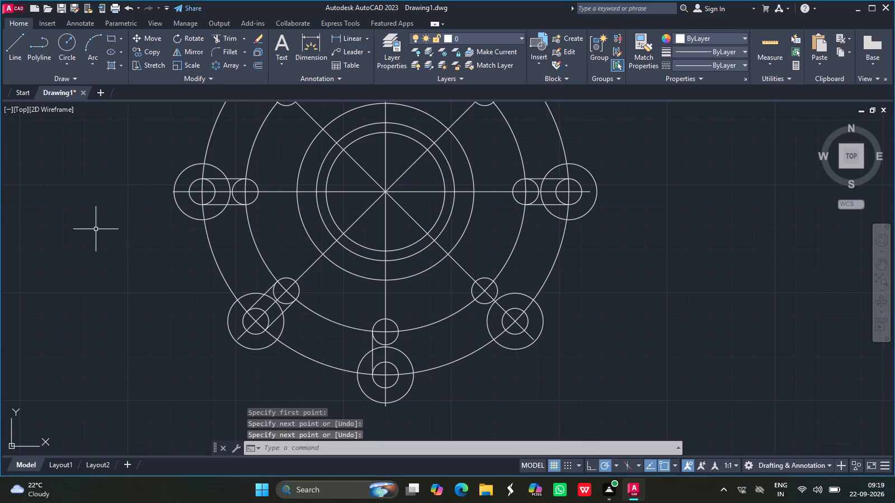
left_click_drag(12, 57, 298, 363)
left_click(11, 51)
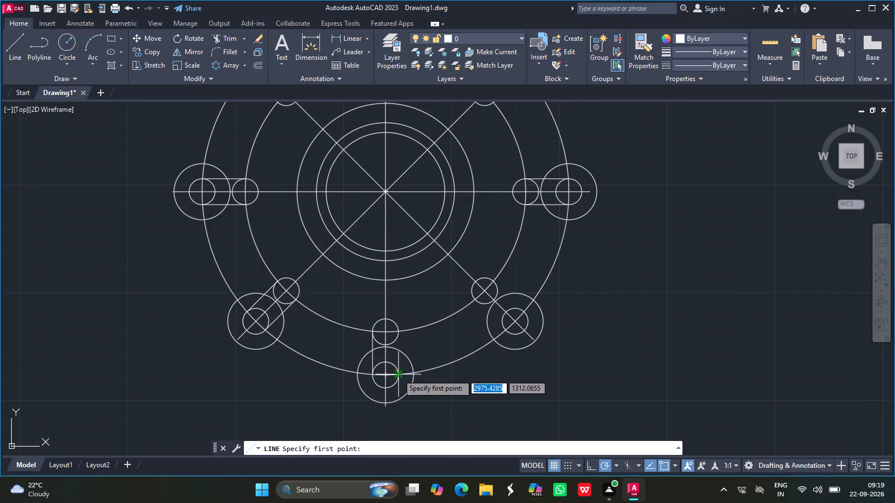
left_click_drag(398, 374, 398, 329)
left_click(398, 329)
key("Return")
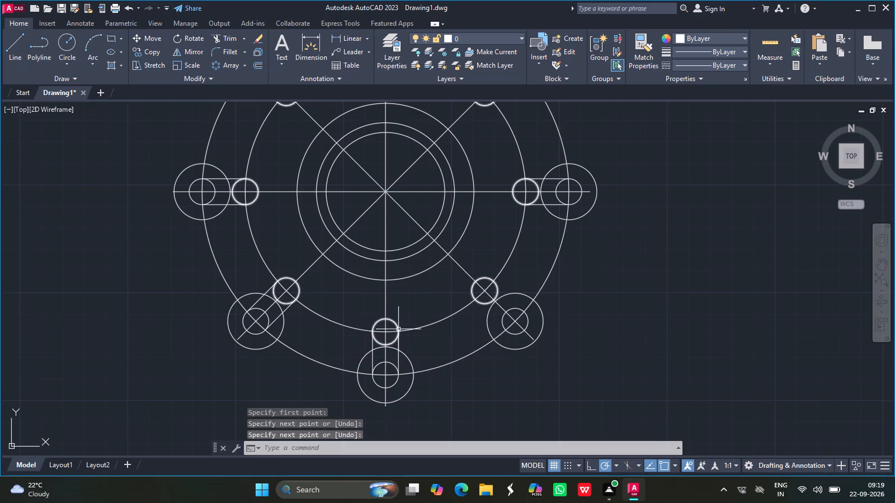
Draw two straight side lines joining the inner and outer R6 circles along the plate's lower-right 45° centreline.
left_click(13, 61)
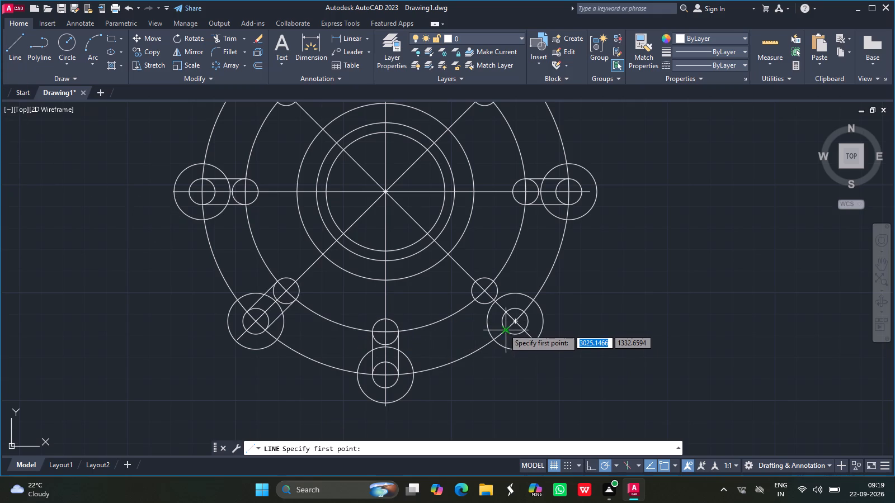
left_click_drag(503, 330, 479, 308)
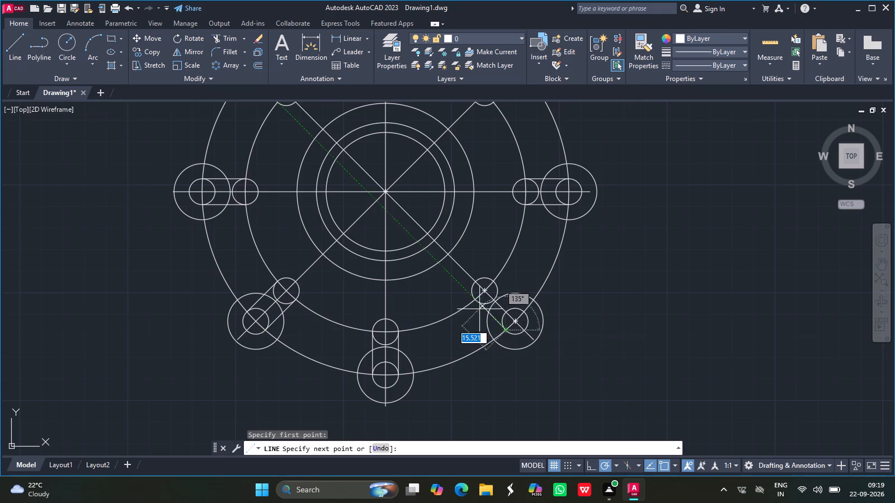
left_click_drag(479, 308, 472, 300)
left_click(472, 300)
key("Return")
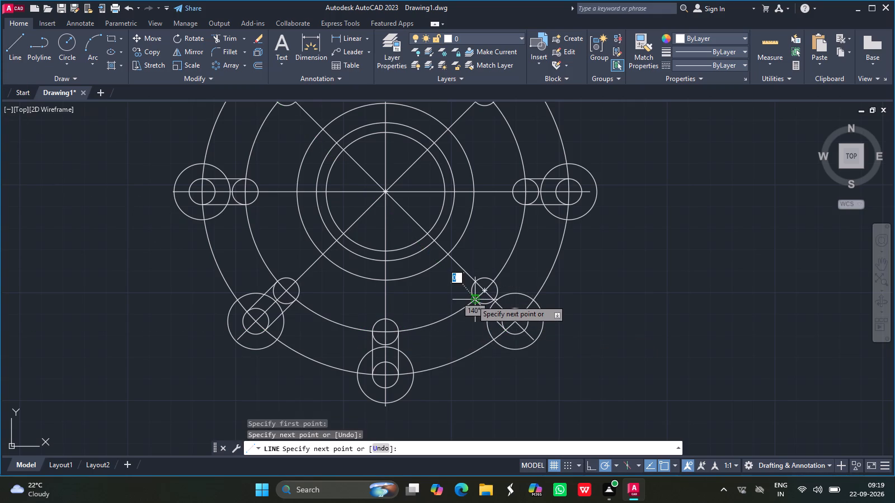
left_click(12, 50)
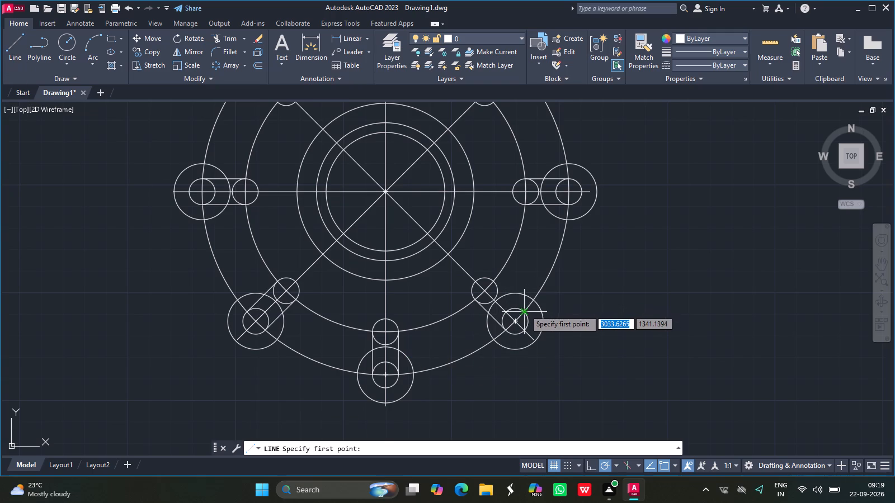
left_click_drag(525, 310, 493, 280)
left_click(493, 280)
key("Return")
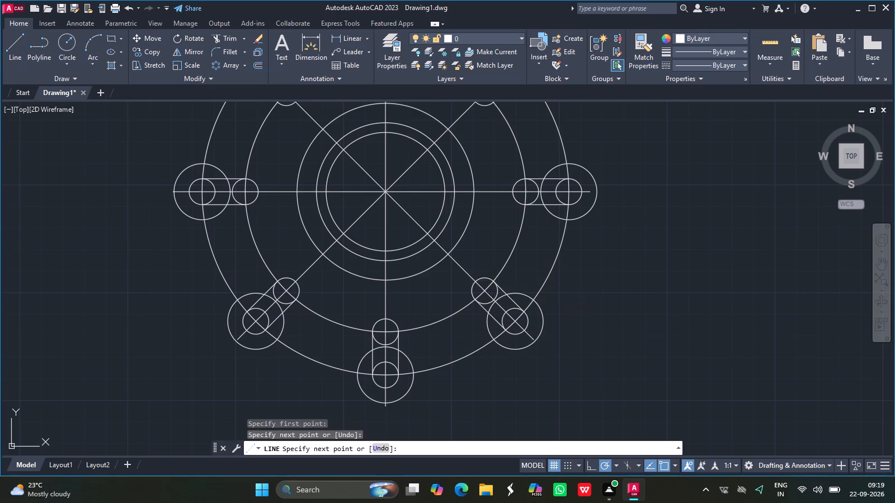
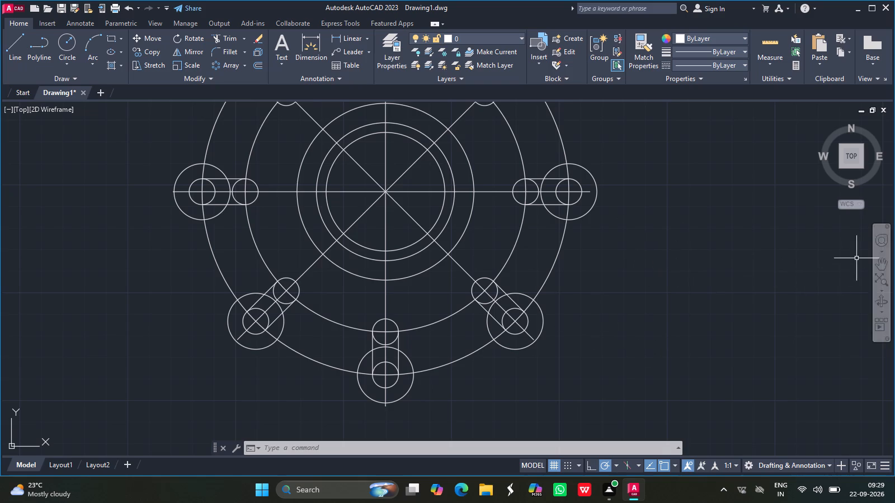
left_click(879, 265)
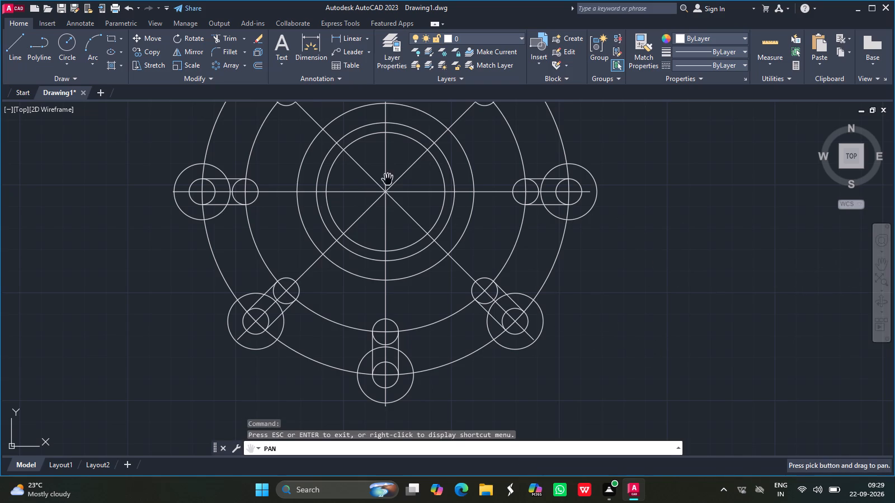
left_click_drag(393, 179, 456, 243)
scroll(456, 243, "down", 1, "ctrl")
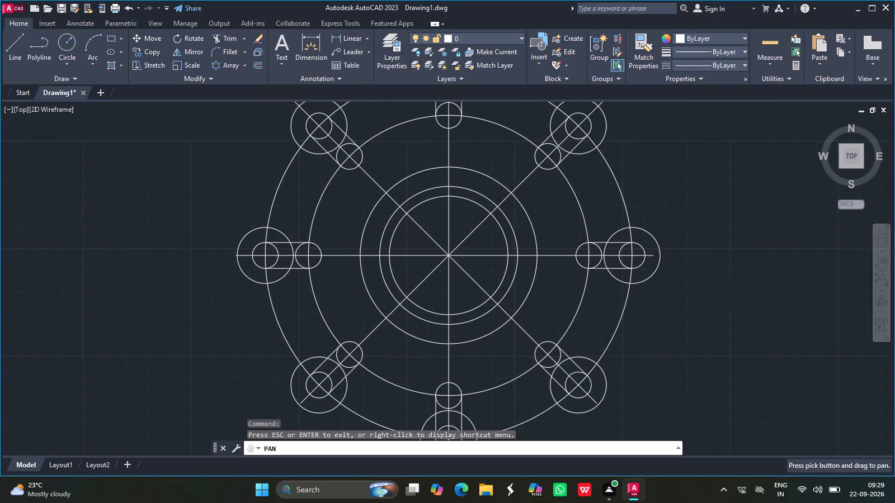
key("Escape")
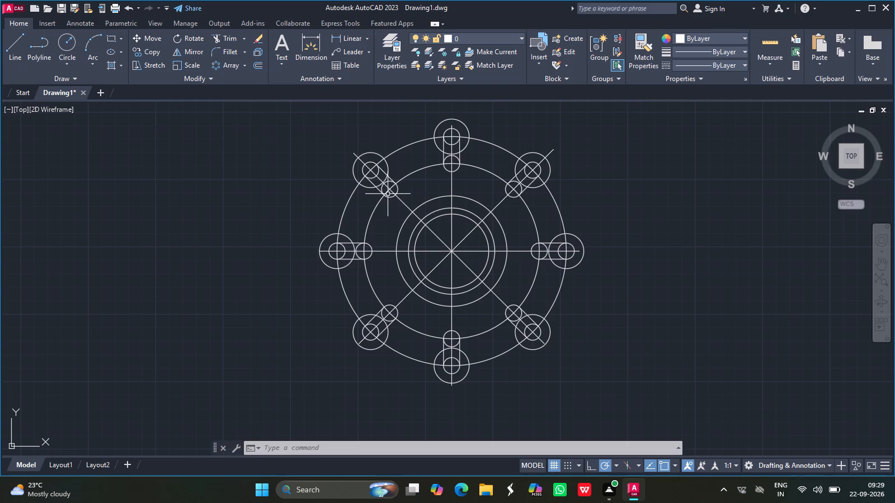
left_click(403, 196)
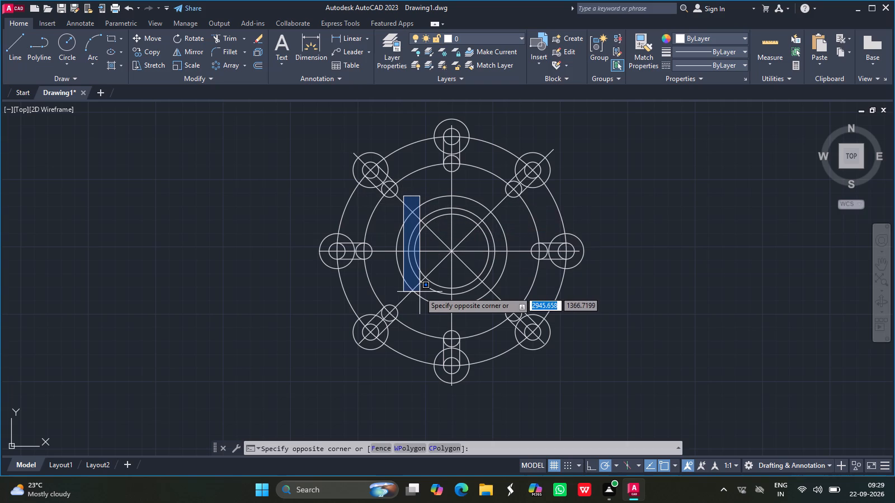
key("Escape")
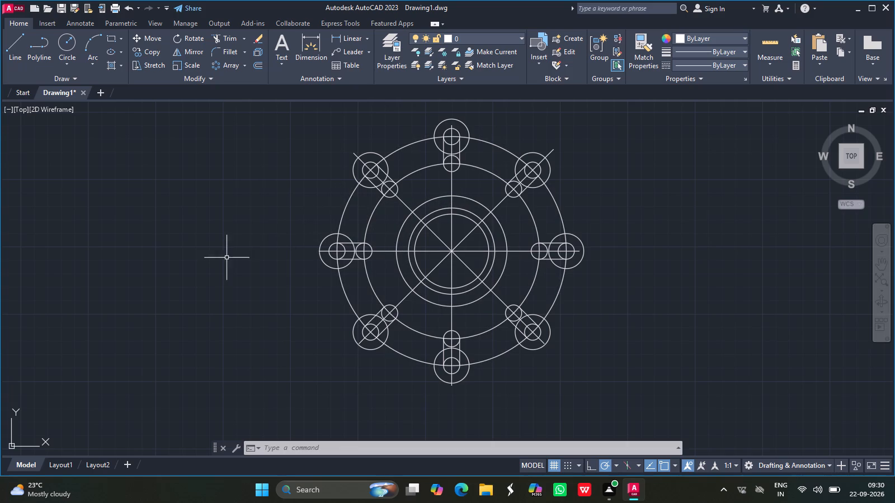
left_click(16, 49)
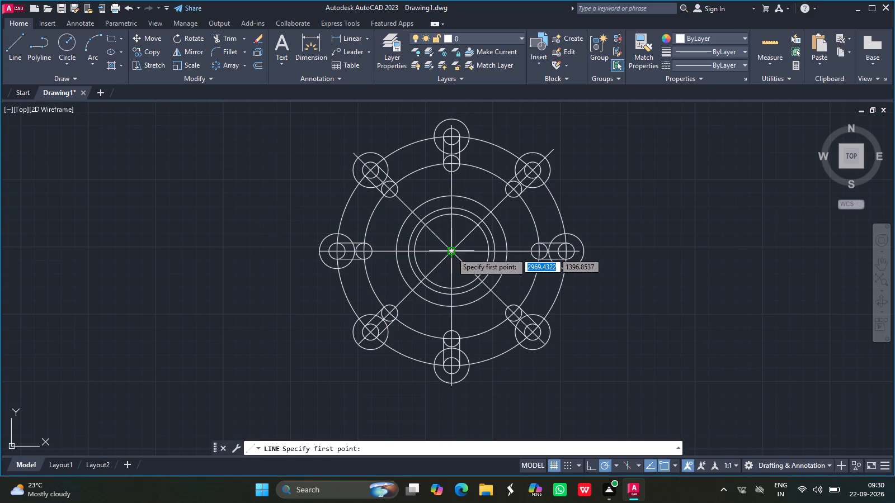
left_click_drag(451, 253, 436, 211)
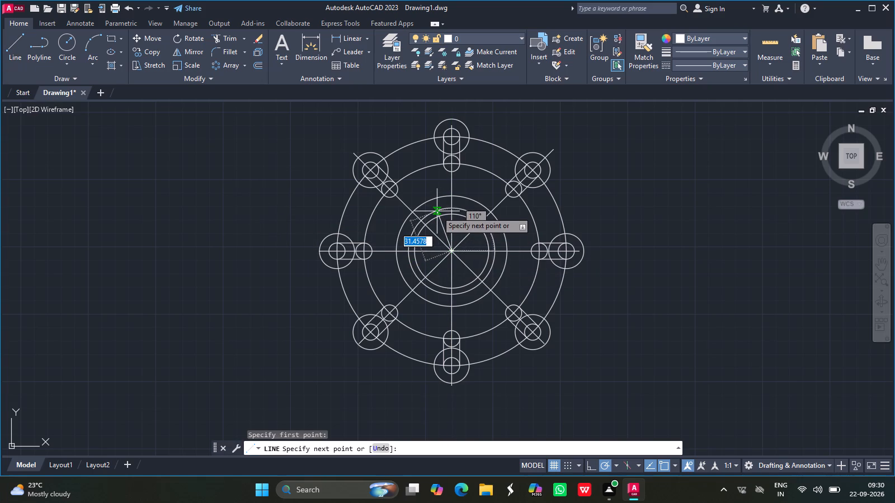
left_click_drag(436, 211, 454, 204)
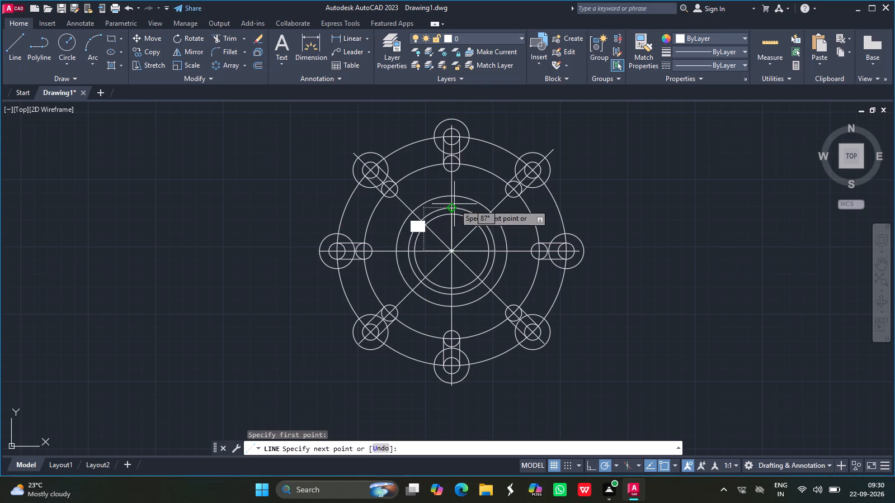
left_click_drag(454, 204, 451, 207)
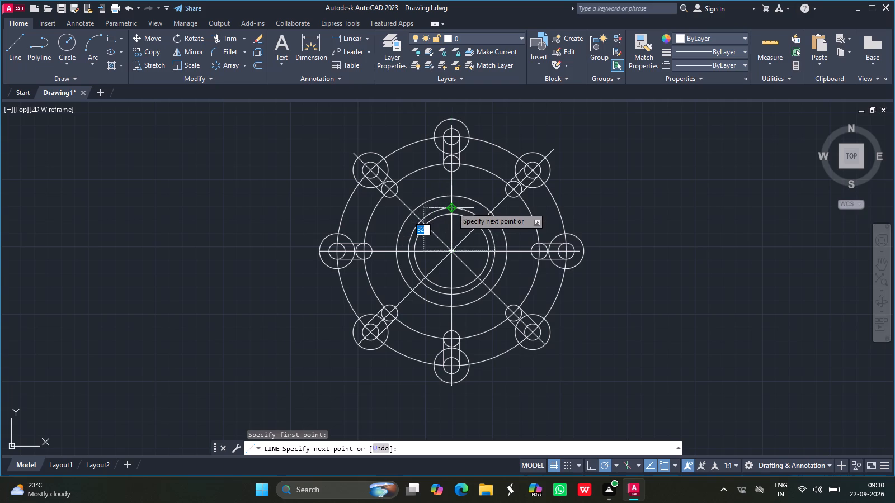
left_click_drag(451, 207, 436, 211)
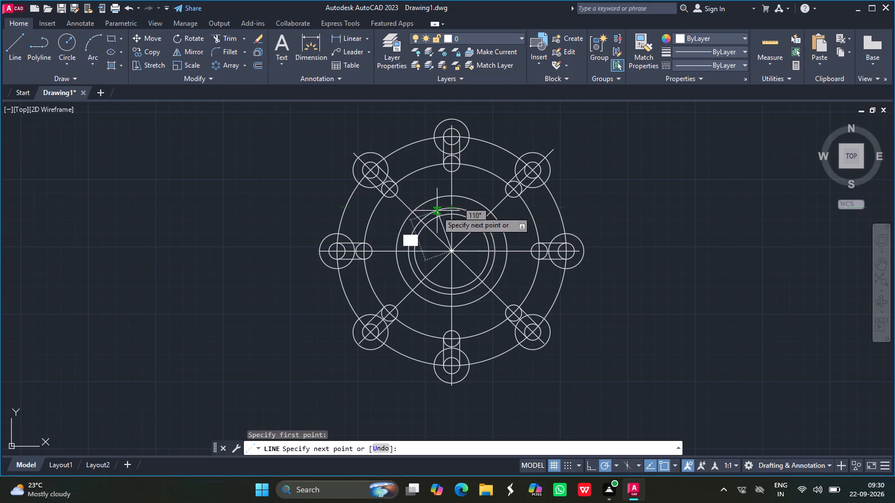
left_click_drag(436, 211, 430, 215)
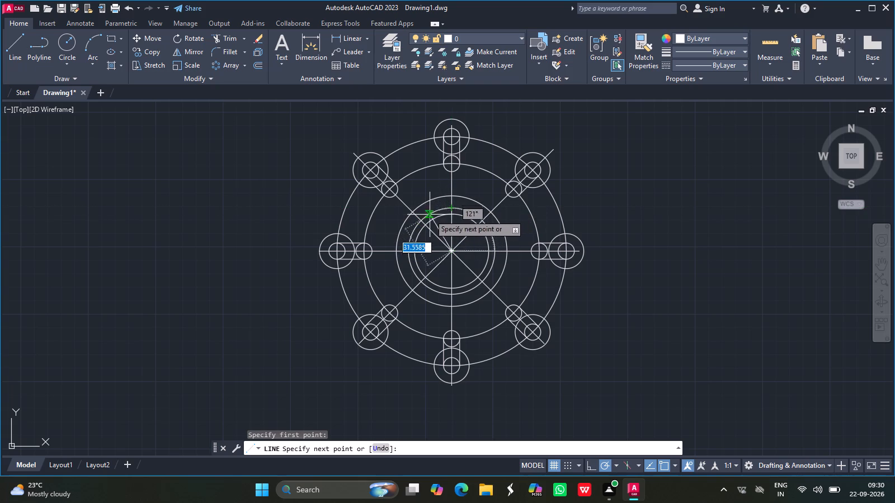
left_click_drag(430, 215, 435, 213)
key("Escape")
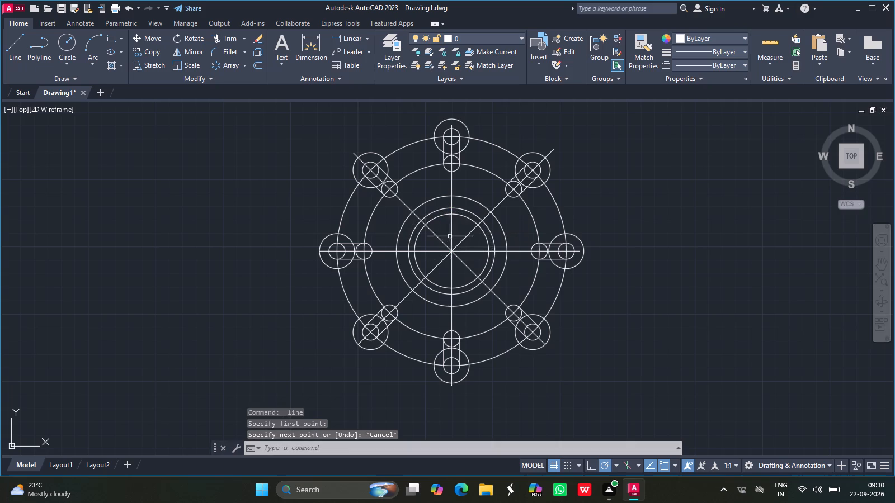
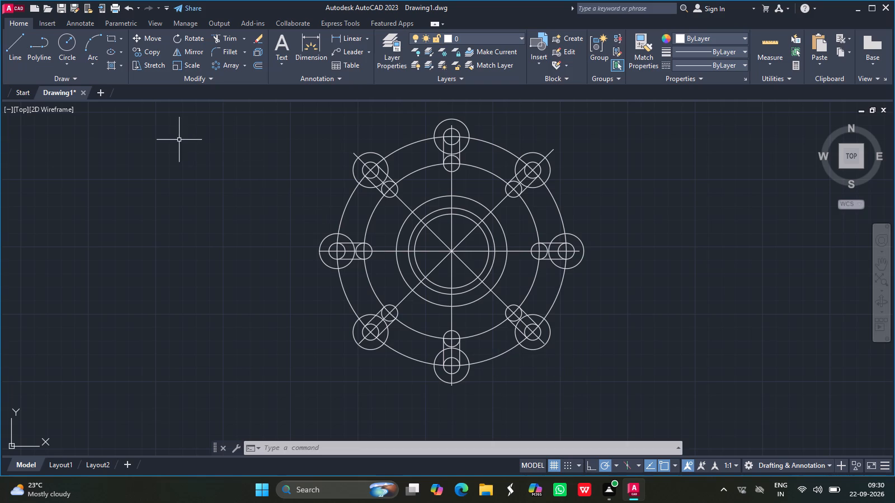
Draw a line from the hub centre to the largest hub circle at about 112°, roughly 41 units long.
left_click(10, 45)
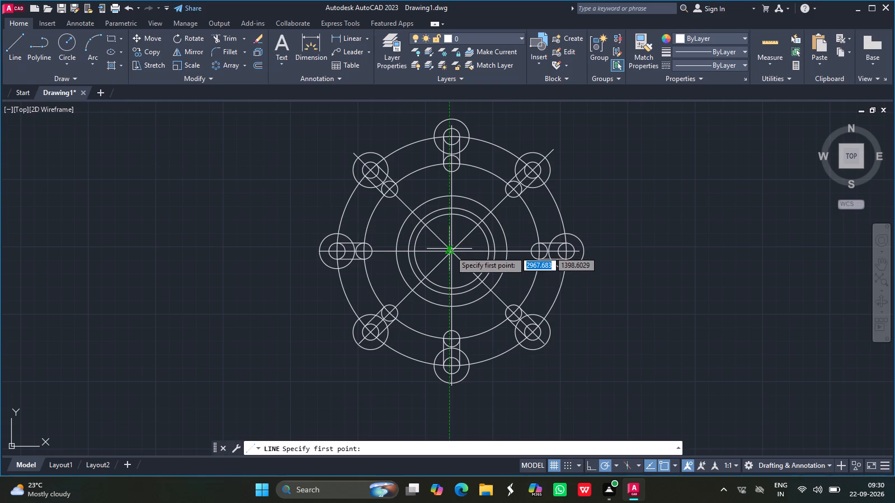
scroll(453, 249, "up", 2, "ctrl")
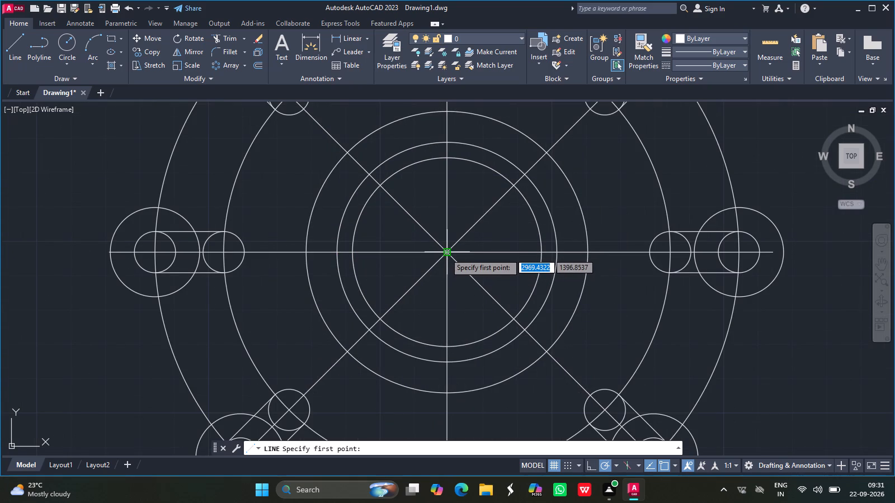
left_click_drag(445, 253, 451, 193)
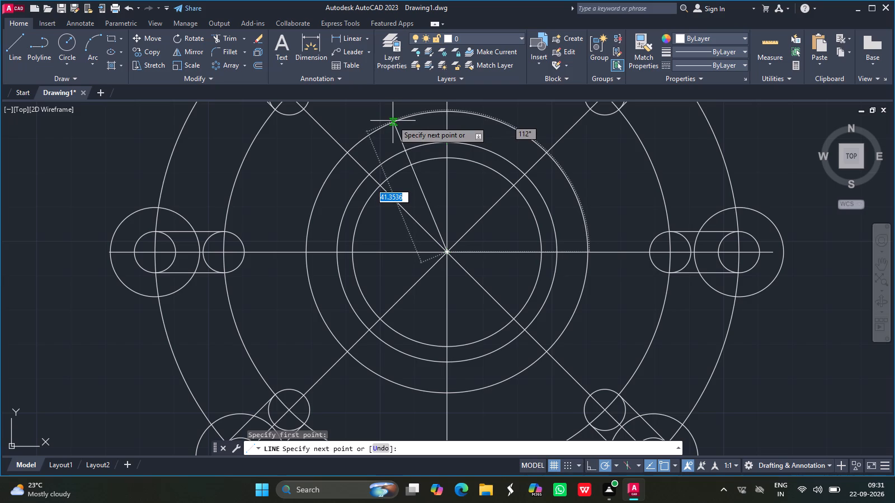
left_click(393, 121)
key("Return")
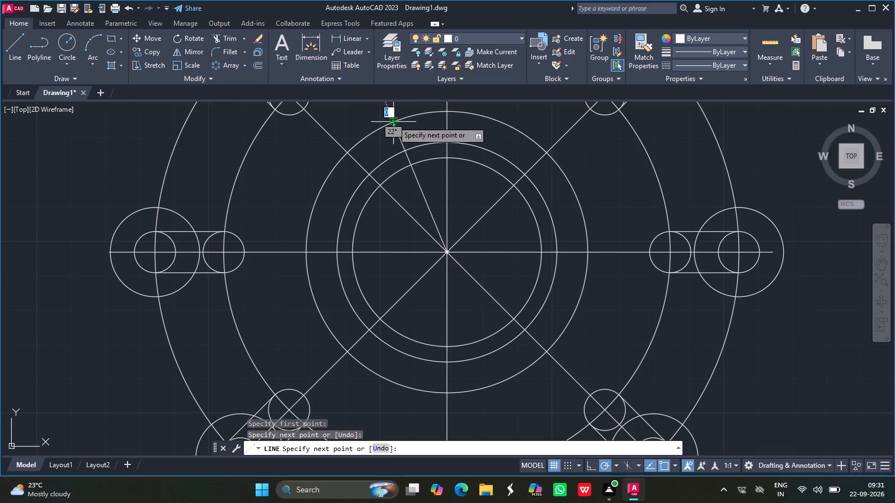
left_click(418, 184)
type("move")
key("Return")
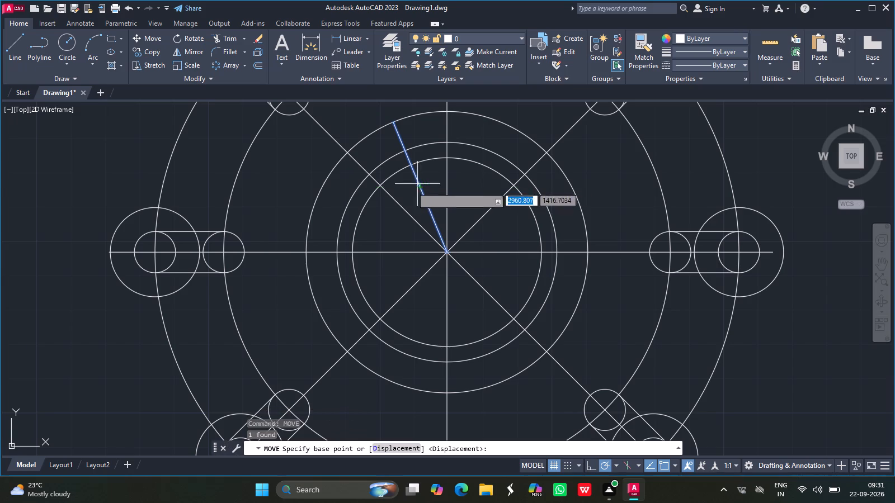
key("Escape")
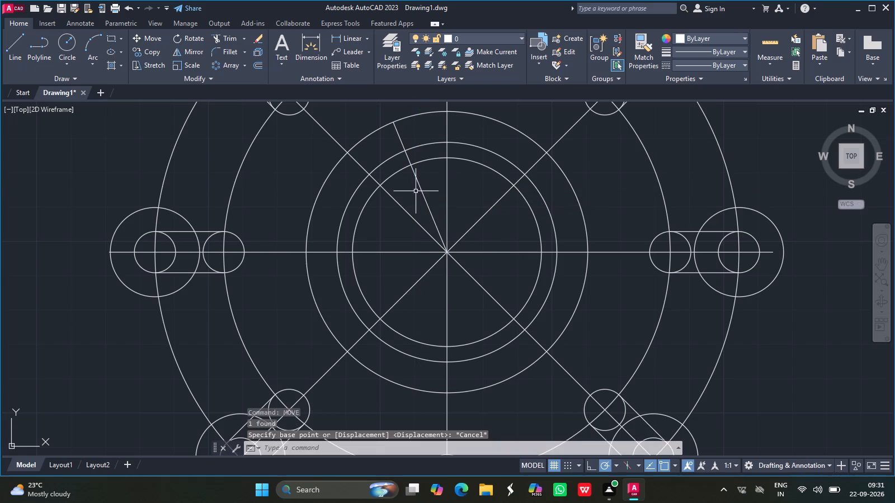
Mirror the 112° radial line about the hub's horizontal centreline, keeping the source line.
left_click(422, 195)
type("mirr")
left_click(449, 222)
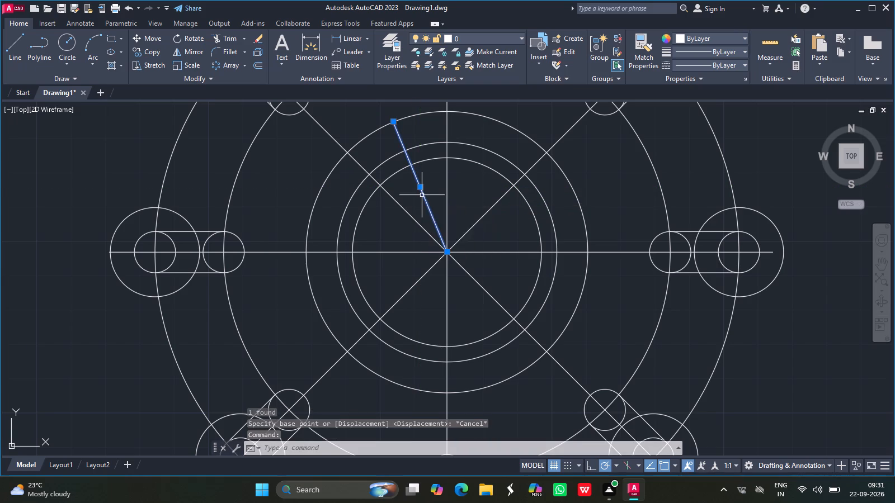
left_click_drag(449, 251, 457, 268)
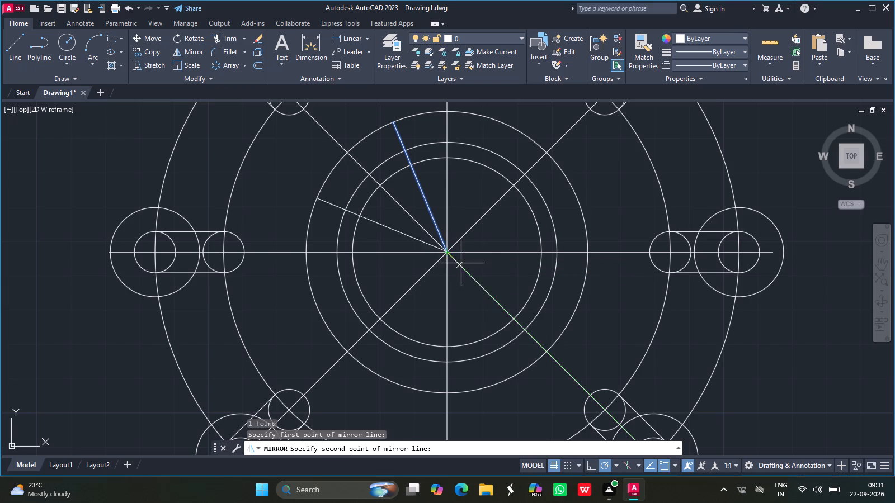
left_click_drag(457, 268, 460, 266)
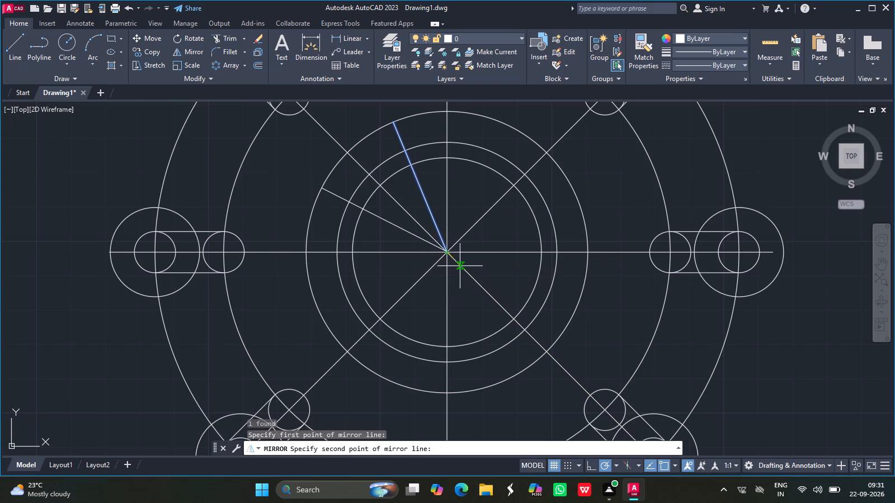
left_click_drag(460, 266, 450, 251)
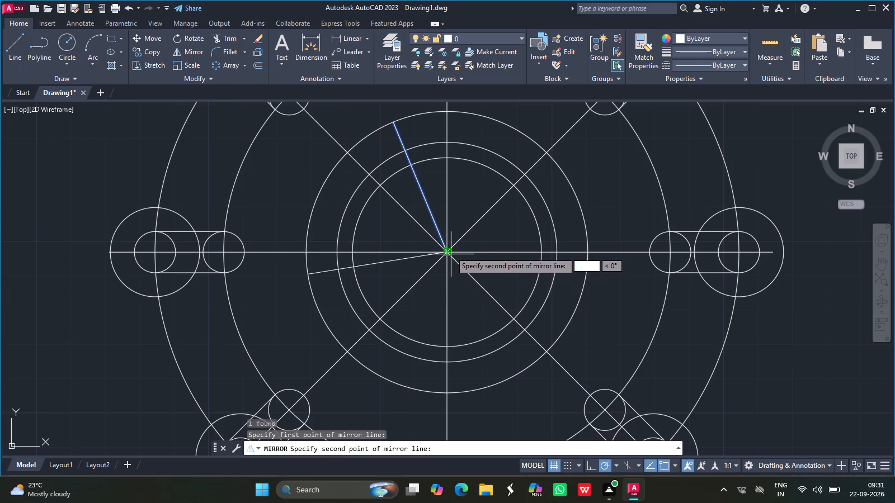
left_click_drag(450, 251, 444, 251)
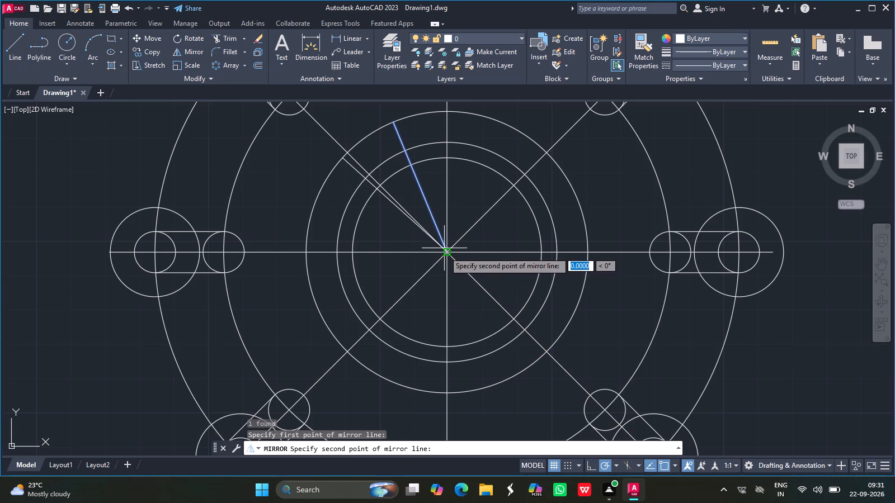
left_click_drag(444, 251, 453, 246)
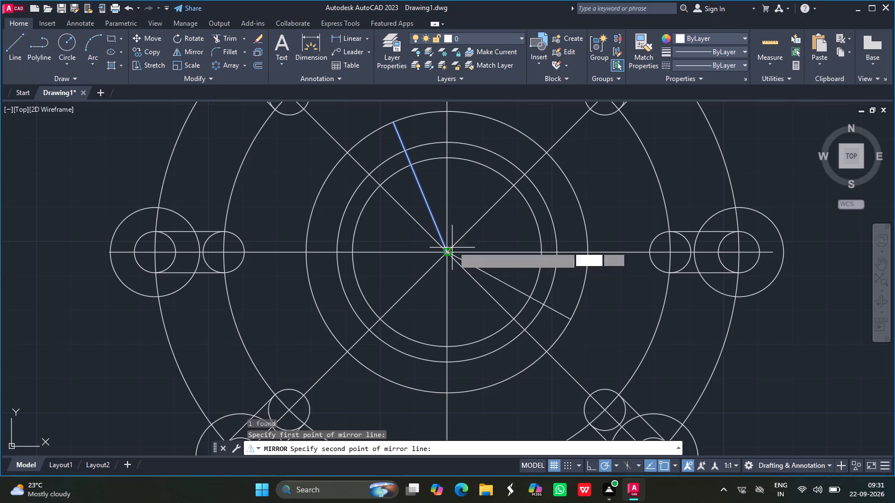
left_click_drag(453, 246, 507, 260)
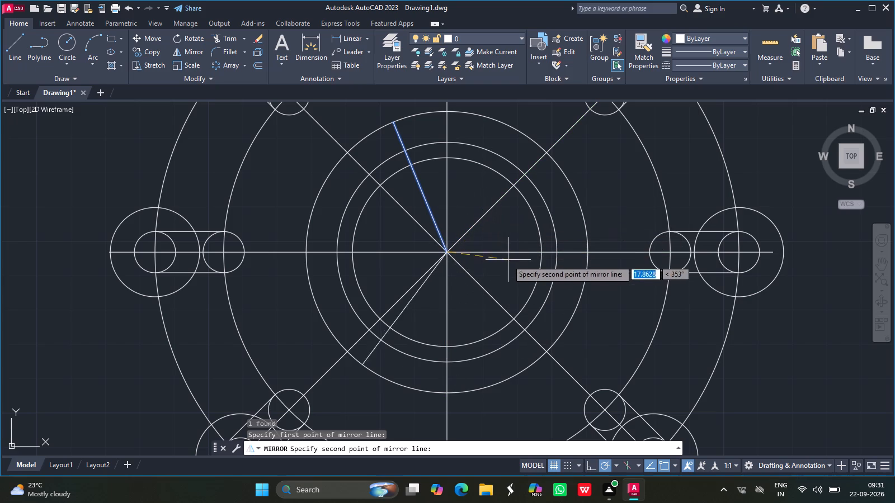
left_click_drag(507, 260, 511, 249)
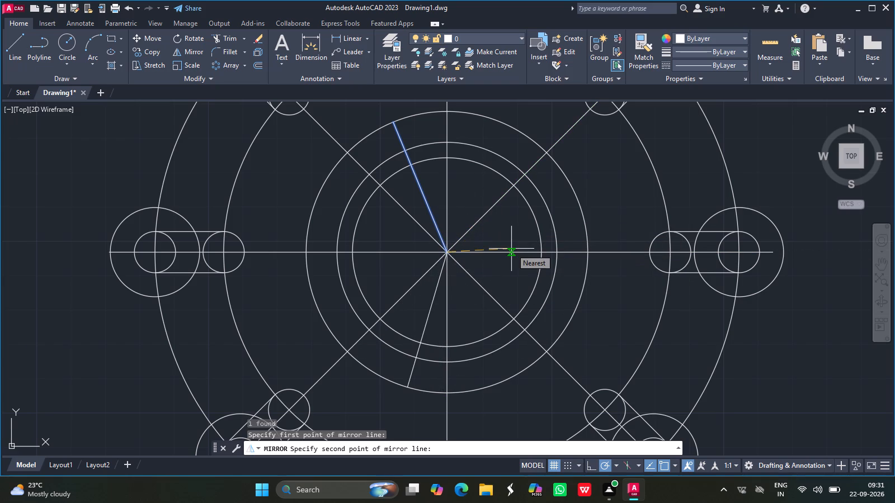
left_click_drag(511, 249, 516, 251)
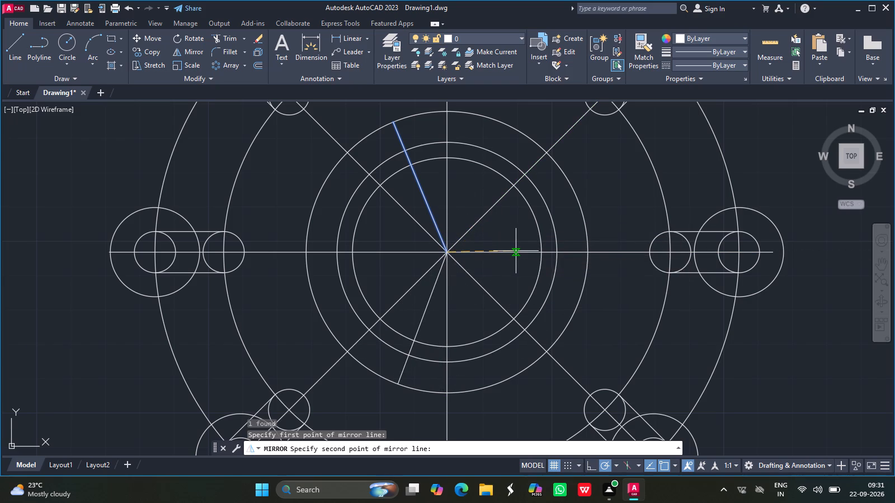
left_click_drag(516, 251, 586, 251)
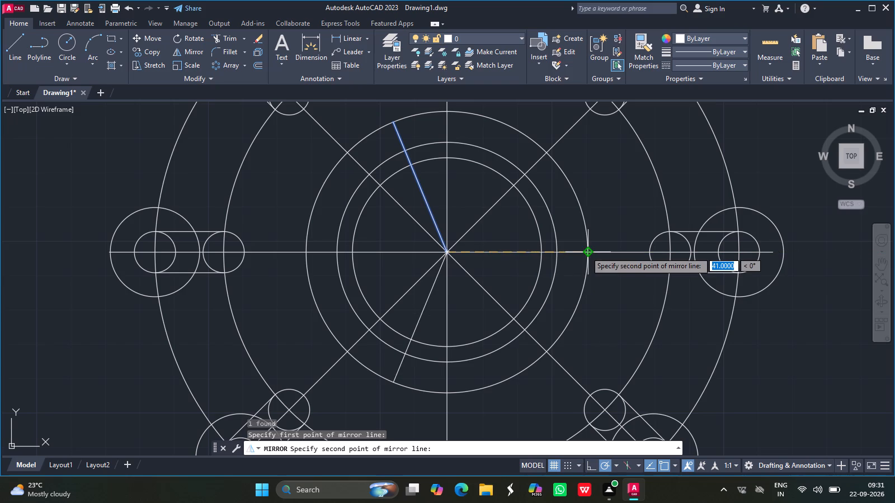
left_click(586, 251)
key("Return")
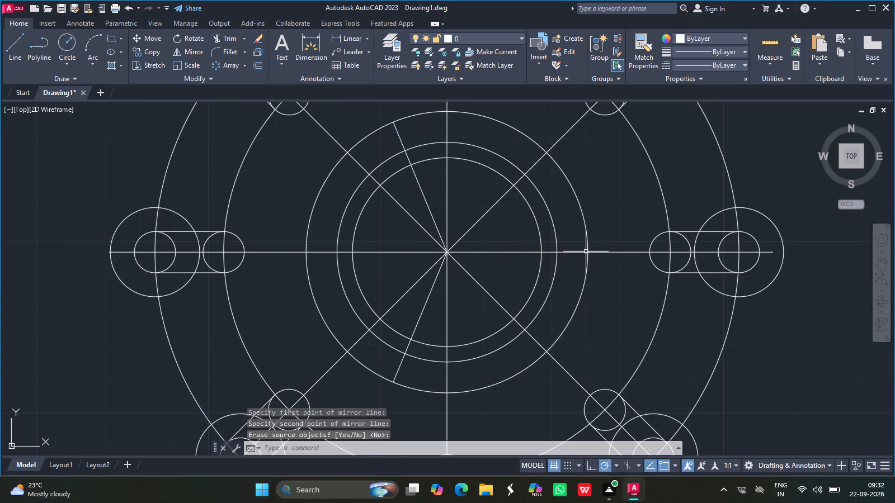
Mirror the 112° radial line about the upper-left diagonal centreline, keeping the source line.
left_click(423, 193)
type("moii")
left_click(459, 216)
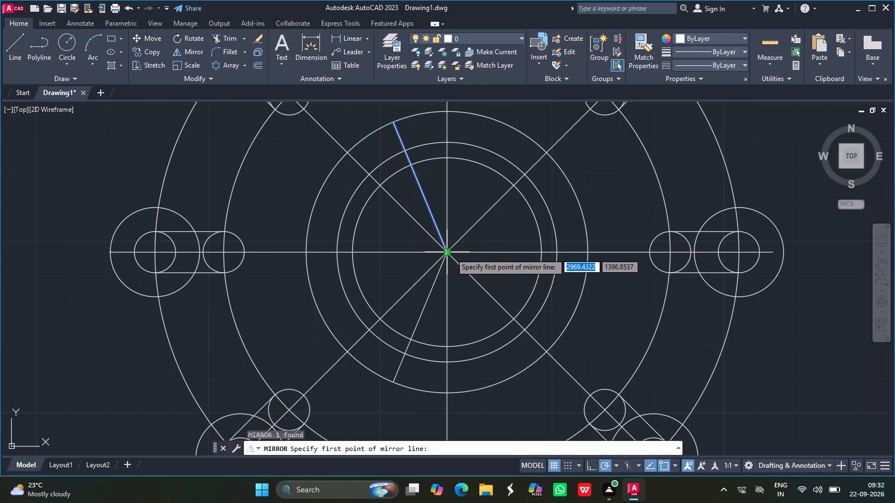
left_click_drag(450, 253, 407, 239)
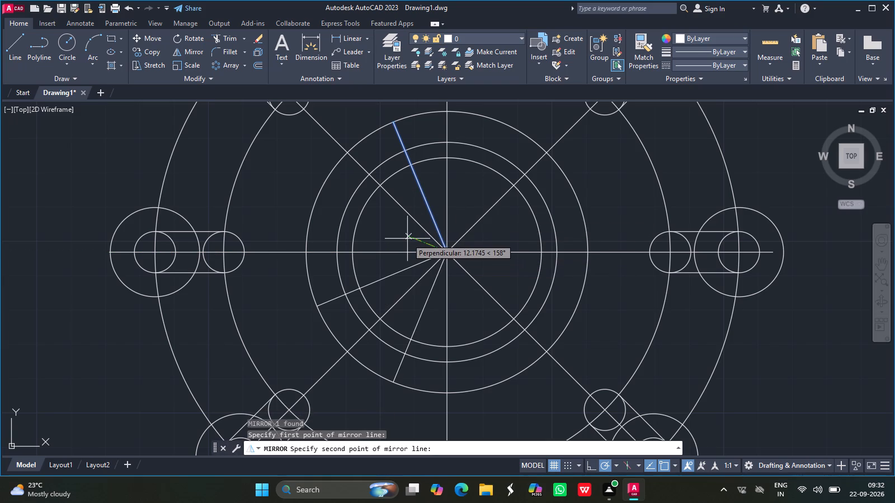
left_click_drag(407, 239, 389, 194)
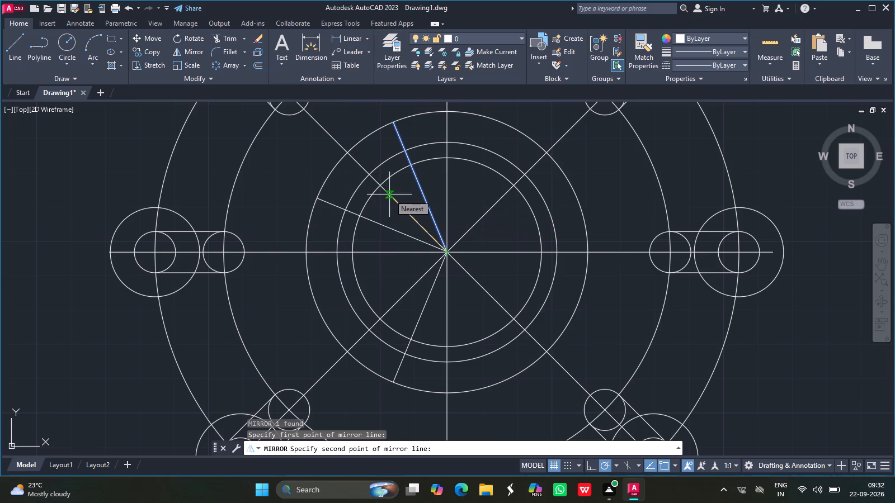
left_click(389, 194)
key("Return")
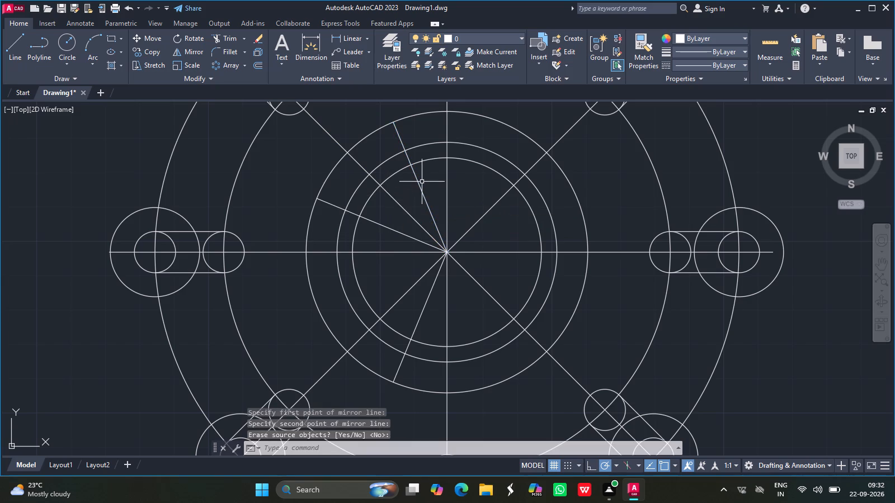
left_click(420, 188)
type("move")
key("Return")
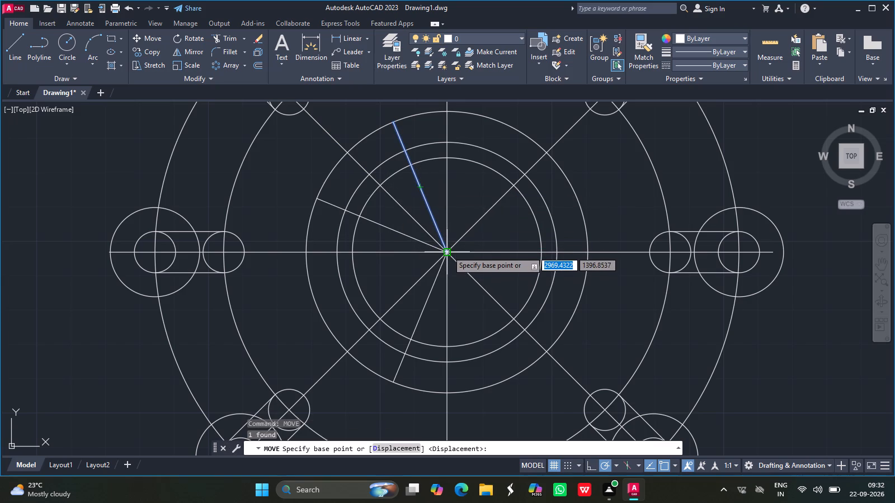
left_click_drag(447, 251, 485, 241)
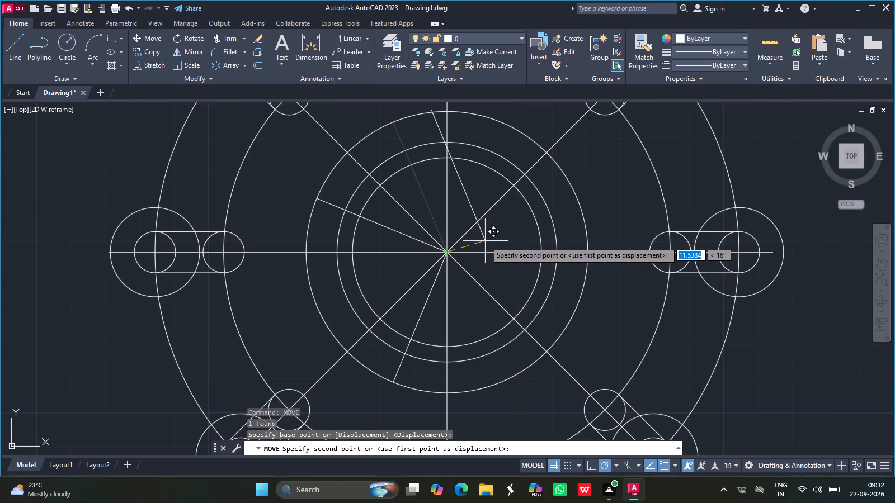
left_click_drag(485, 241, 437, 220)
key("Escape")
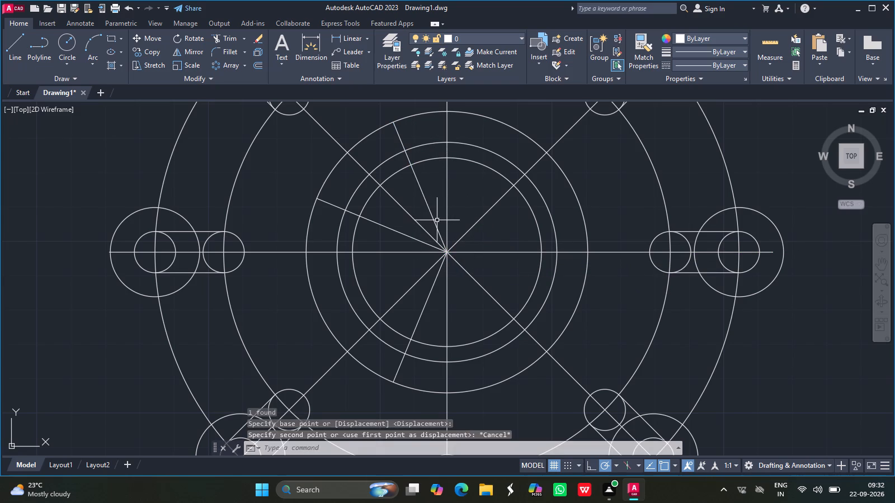
Mirror the 112° radial line about the hub's vertical centreline, keeping the source line.
left_click_drag(437, 220, 433, 217)
left_click(433, 217)
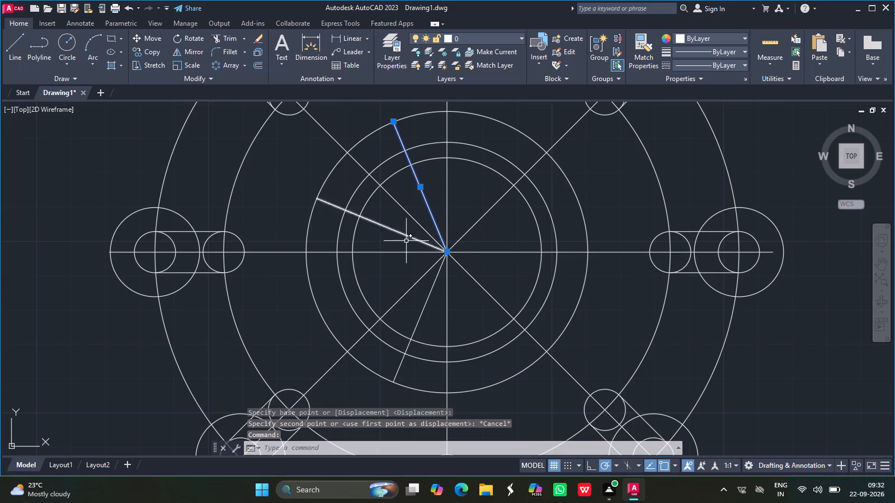
type("mirr")
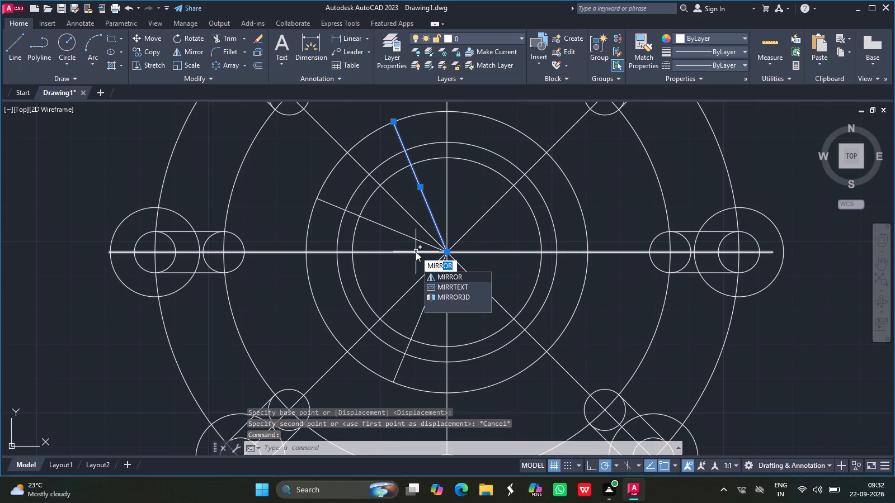
left_click(447, 275)
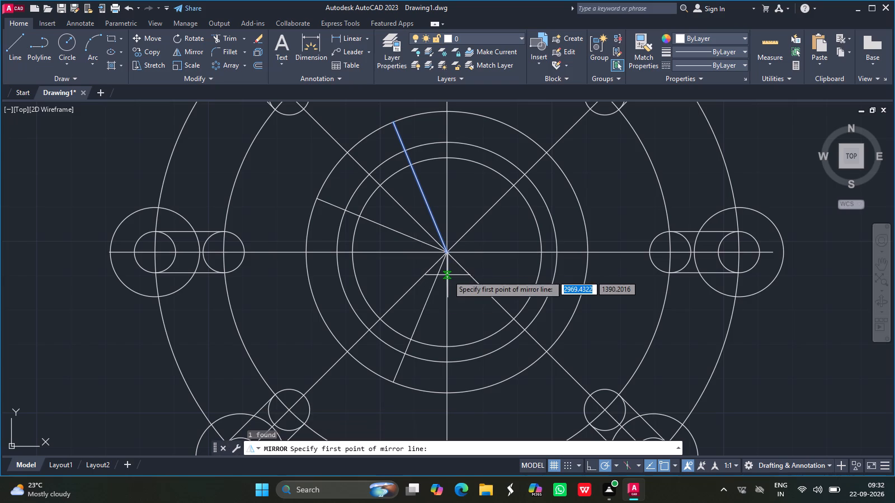
left_click_drag(447, 249, 449, 254)
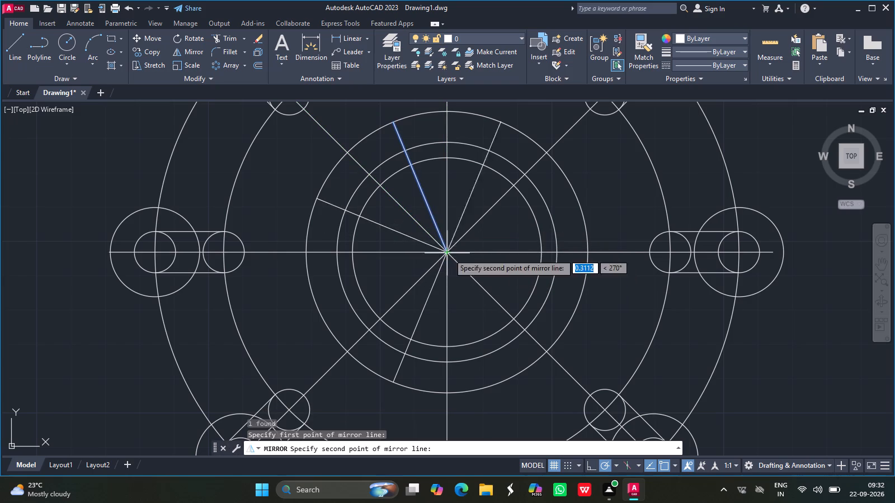
left_click_drag(449, 254, 445, 428)
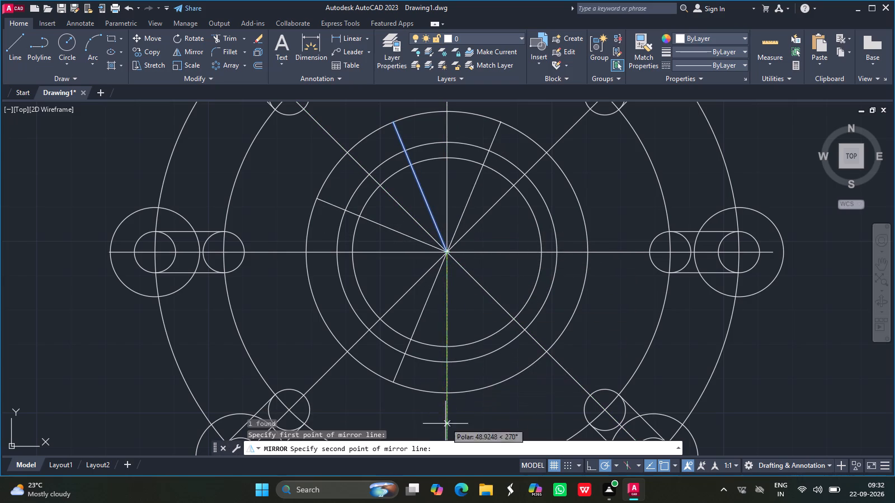
left_click_drag(445, 428, 447, 398)
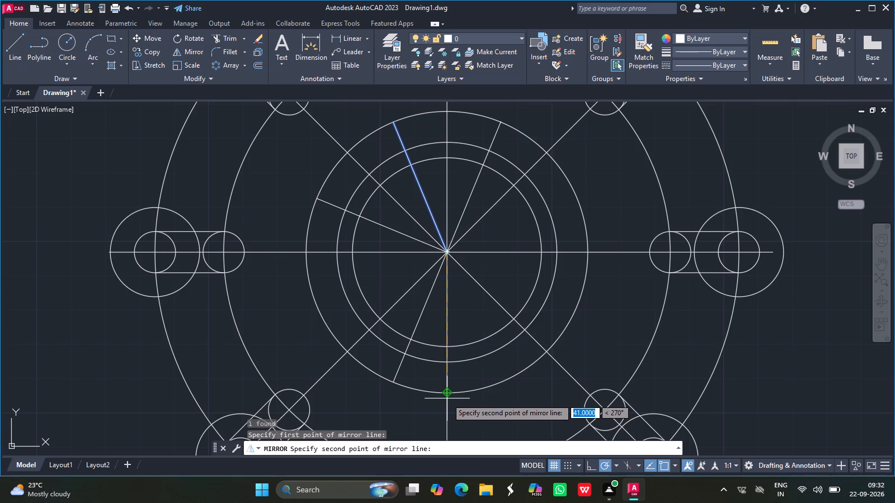
left_click_drag(447, 398, 446, 392)
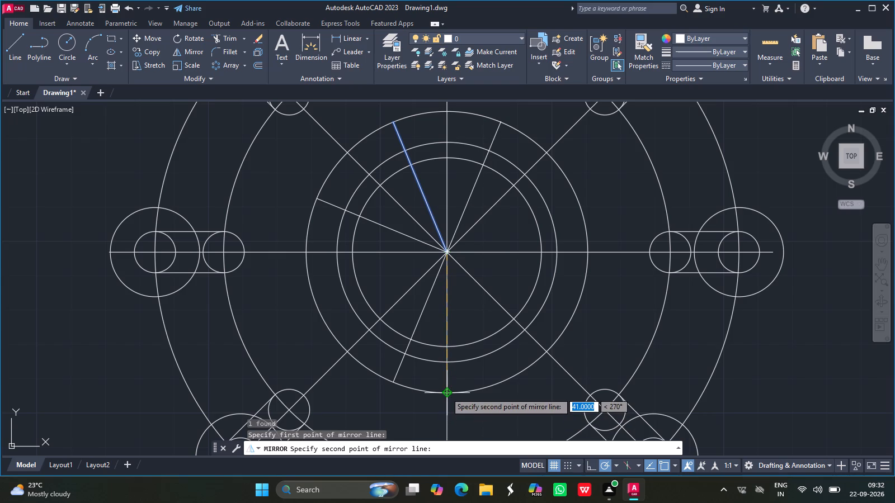
left_click(446, 392)
key("Return")
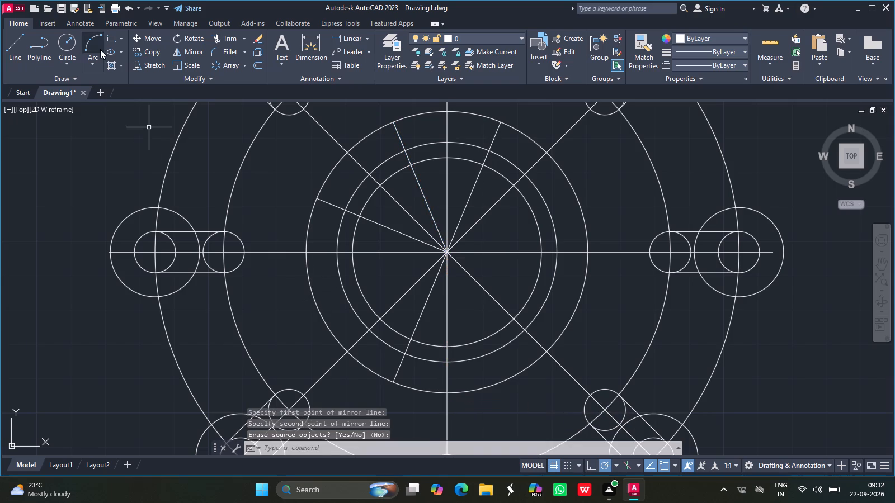
Mirror the 68° radial line about the hub's lower-left diagonal centreline, keeping the source line.
left_click(21, 44)
key("Escape")
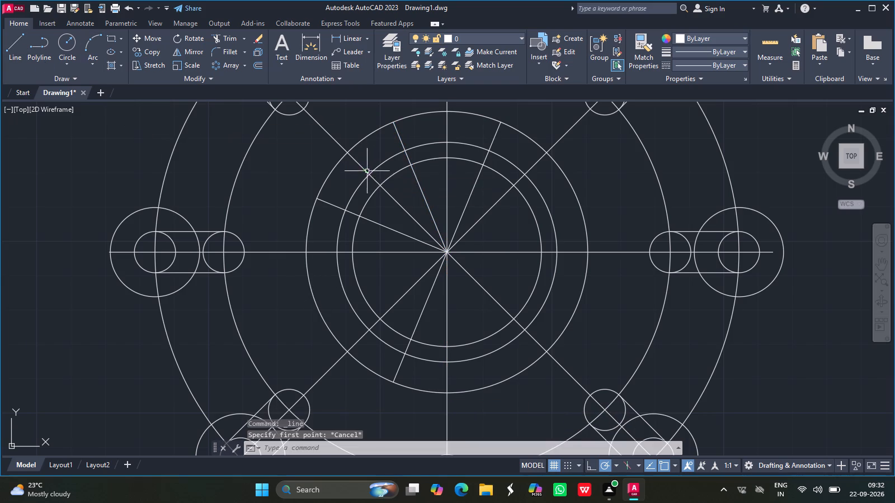
left_click(474, 180)
left_click(474, 184)
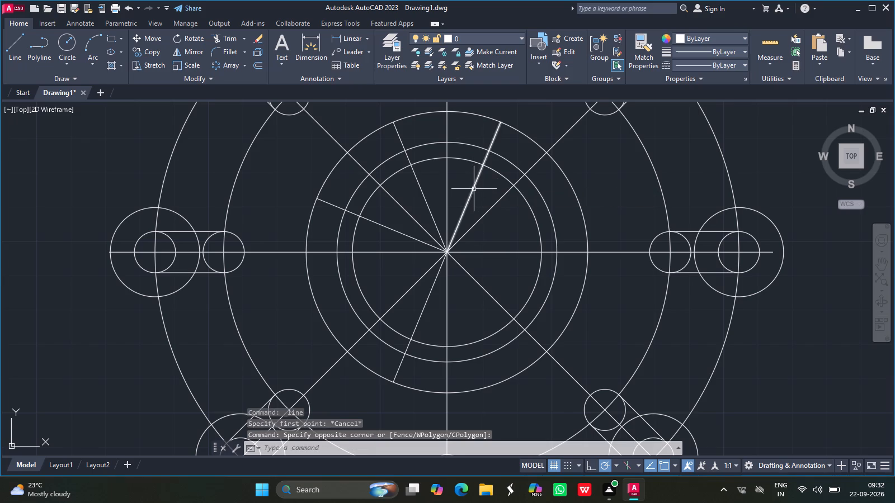
left_click(474, 189)
type("mirr")
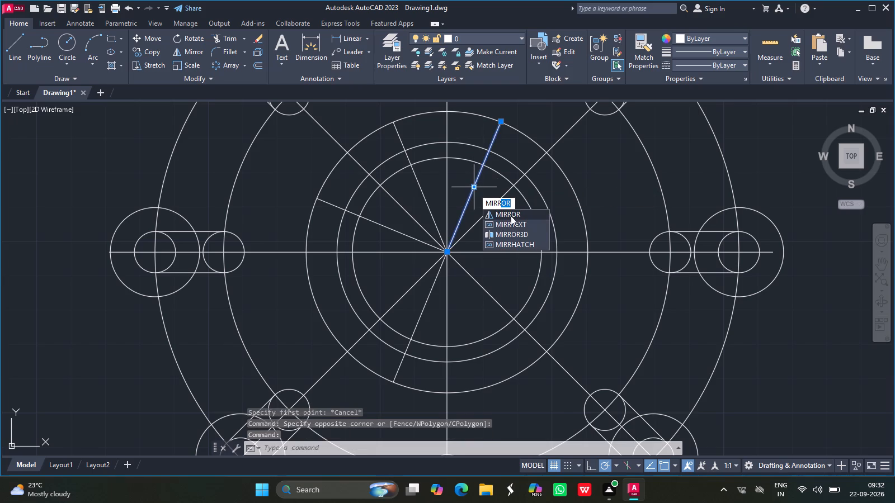
left_click(510, 214)
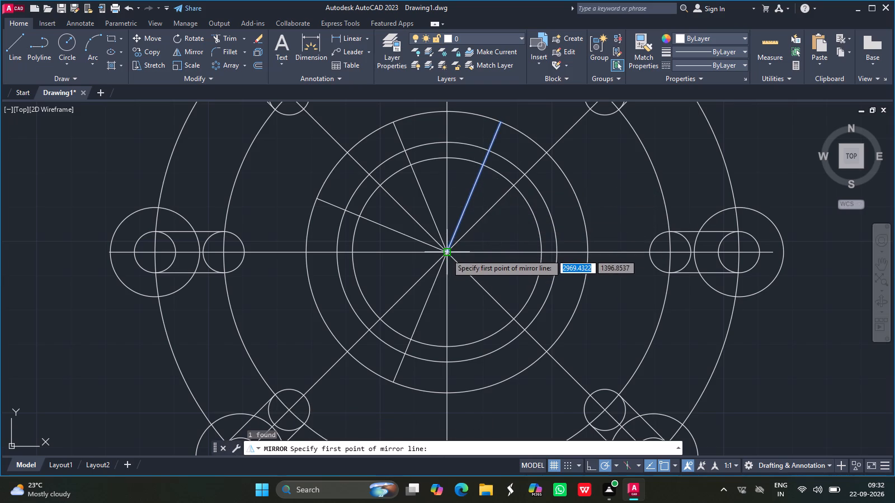
left_click_drag(446, 252, 418, 267)
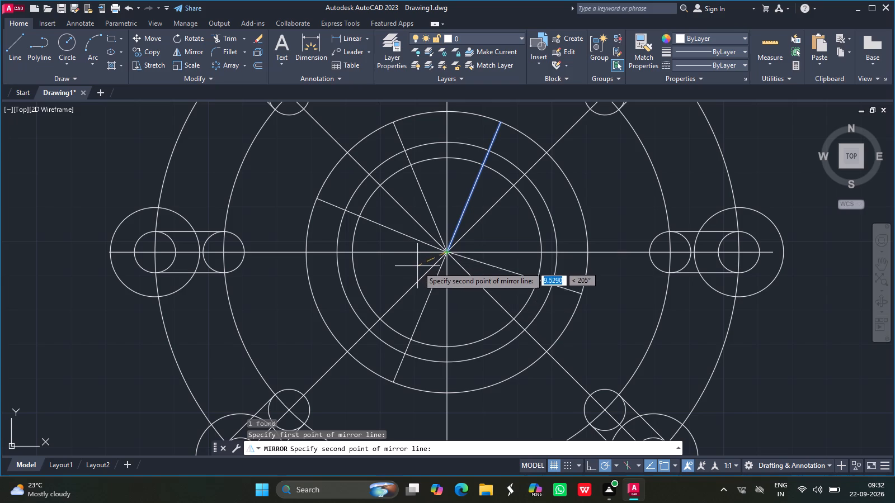
left_click_drag(418, 267, 411, 285)
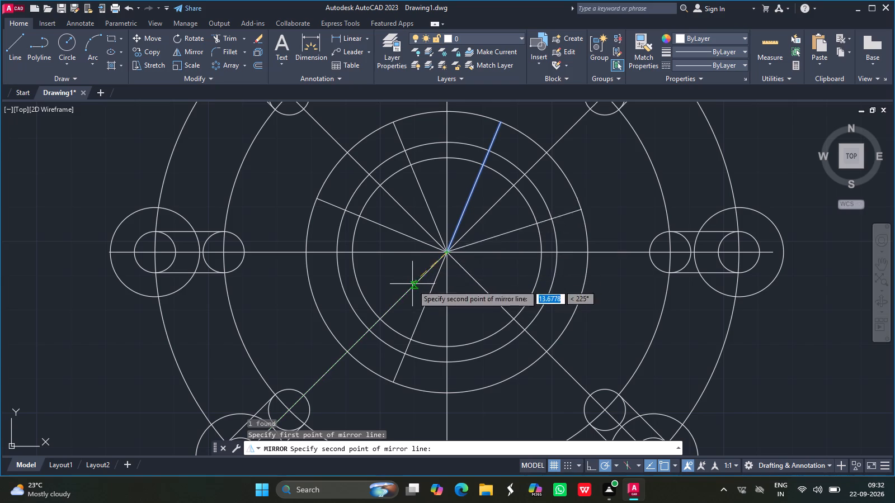
left_click_drag(411, 285, 401, 296)
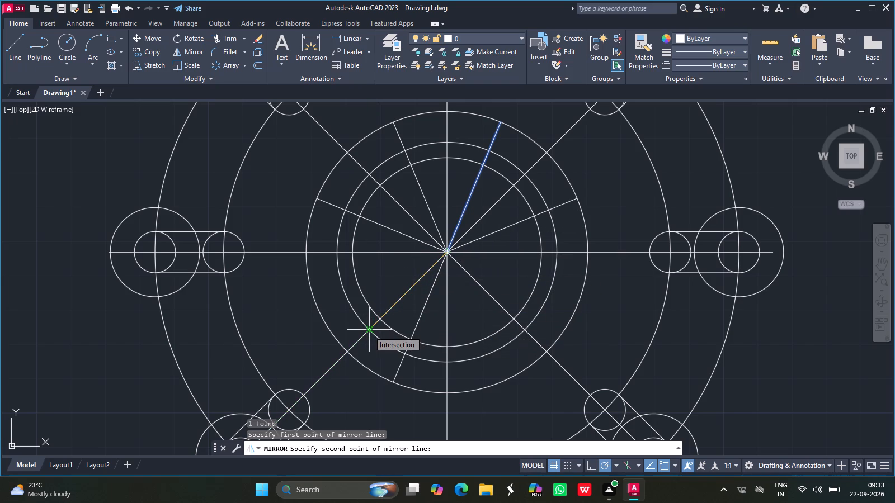
key("Return")
key("Return")
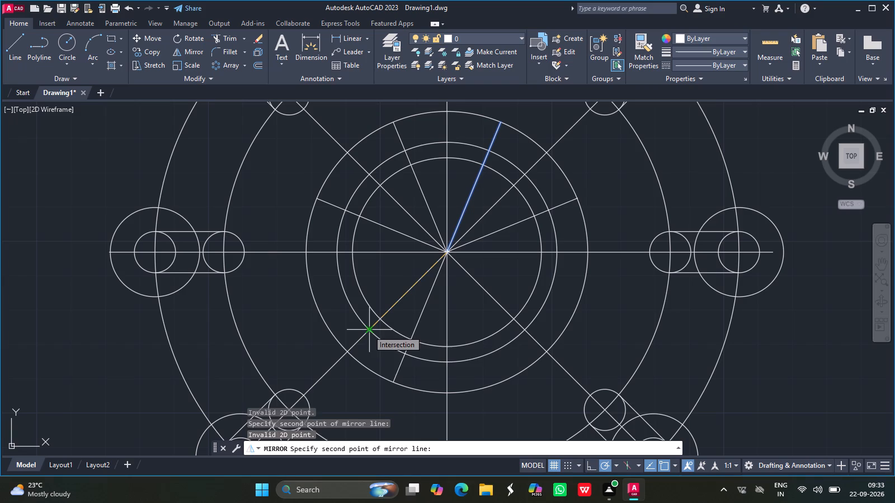
left_click(368, 330)
key("Return")
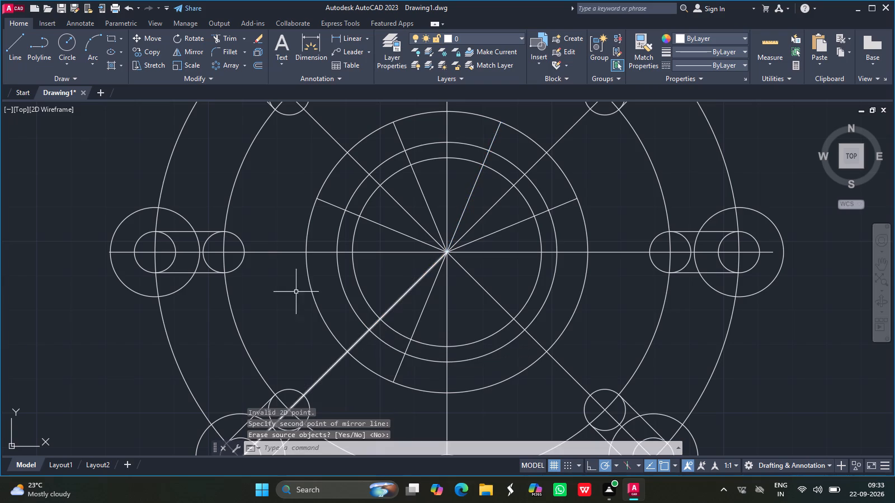
Mirror the 22° radial line about the hub's horizontal centreline, keeping the source line.
left_click(481, 237)
type("mirr")
key("Return")
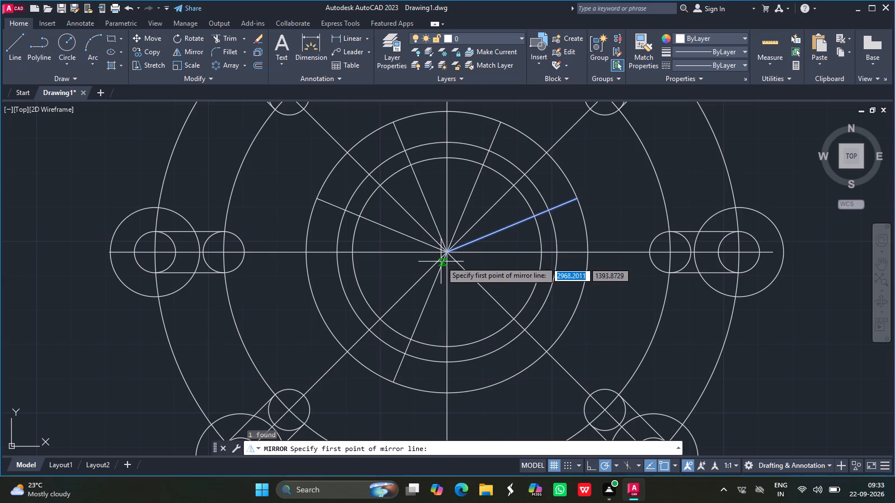
left_click_drag(446, 253, 430, 247)
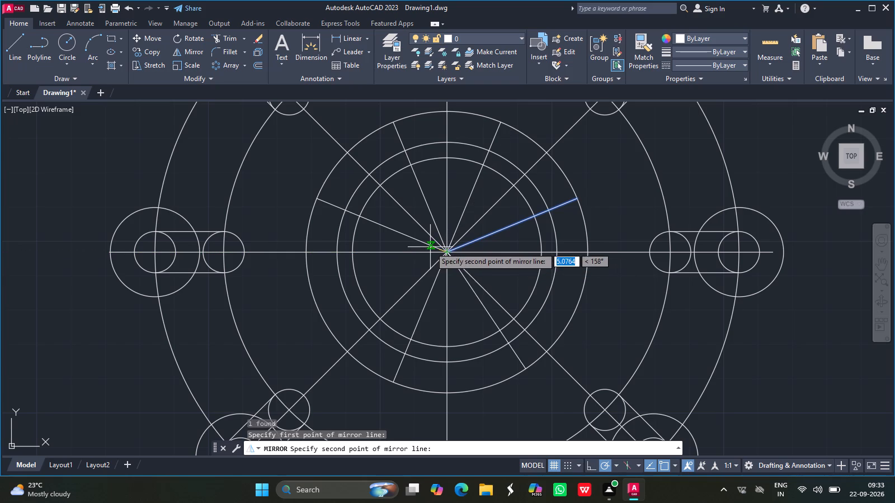
left_click_drag(430, 247, 445, 250)
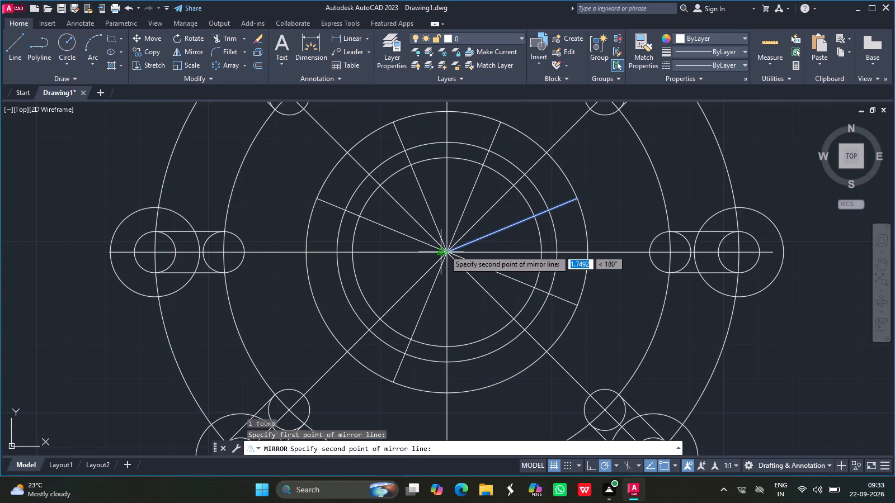
left_click_drag(445, 250, 449, 251)
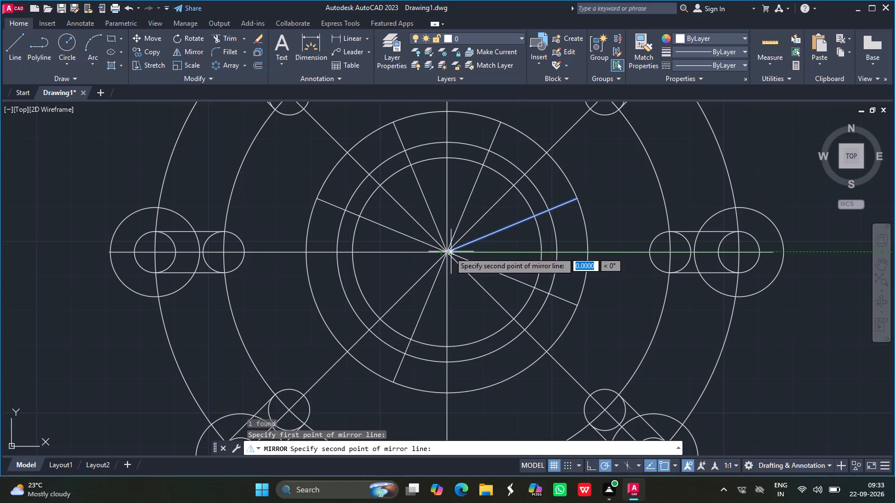
left_click_drag(449, 251, 446, 251)
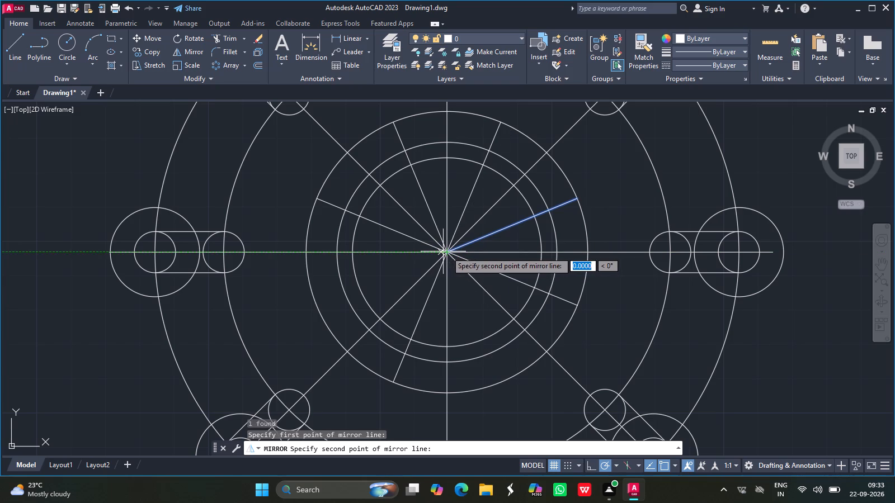
left_click_drag(446, 251, 453, 251)
scroll(453, 251, "up", 2, "ctrl")
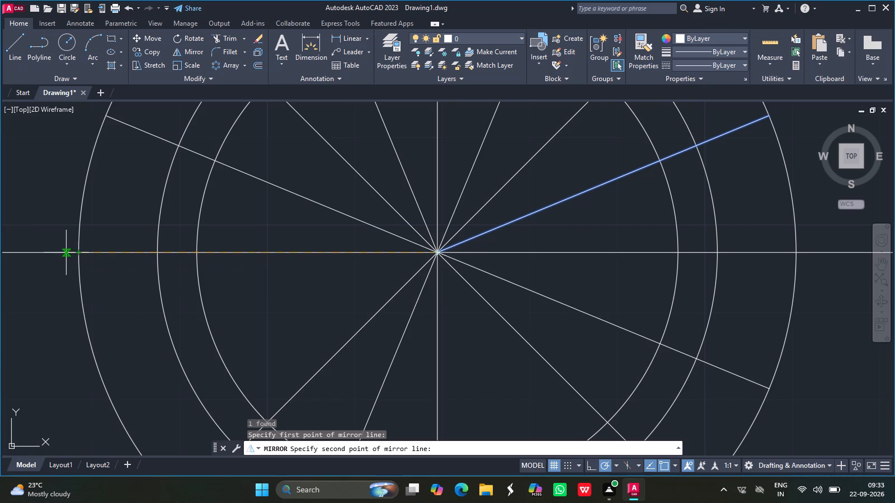
left_click(66, 253)
key("Return")
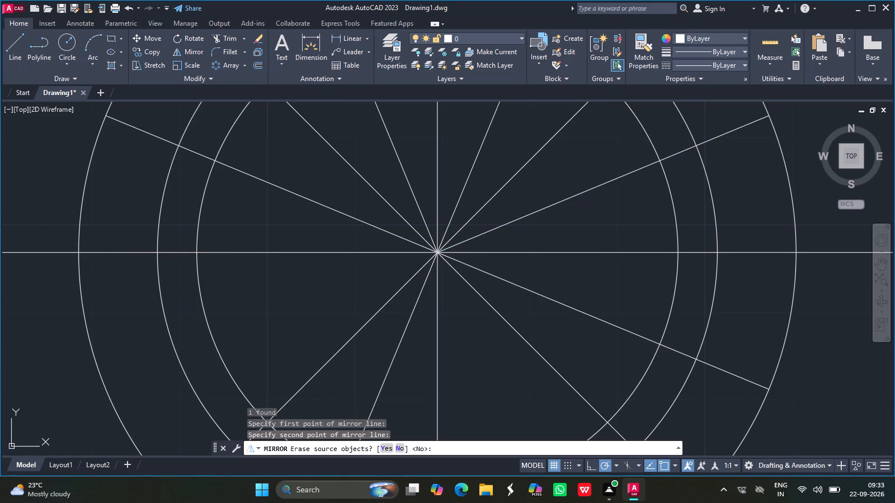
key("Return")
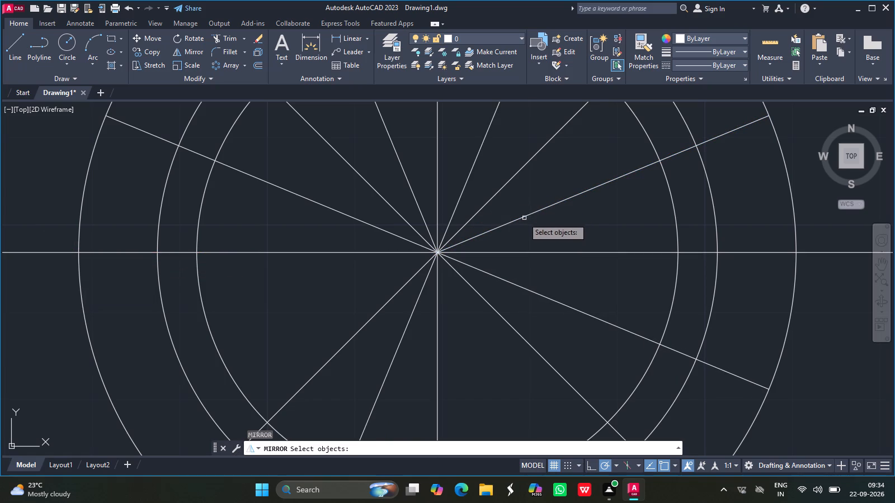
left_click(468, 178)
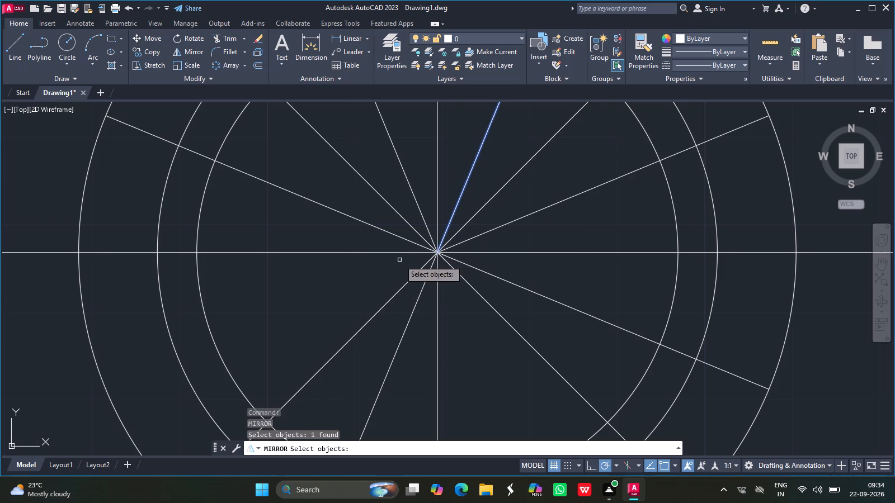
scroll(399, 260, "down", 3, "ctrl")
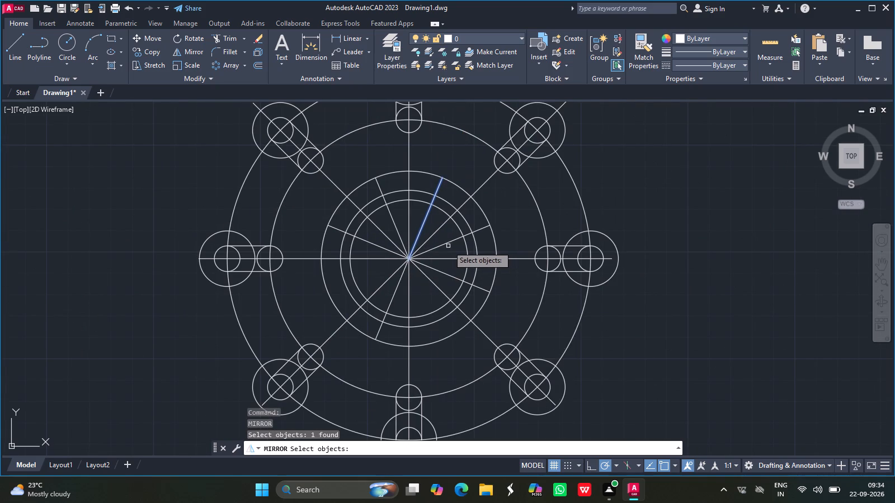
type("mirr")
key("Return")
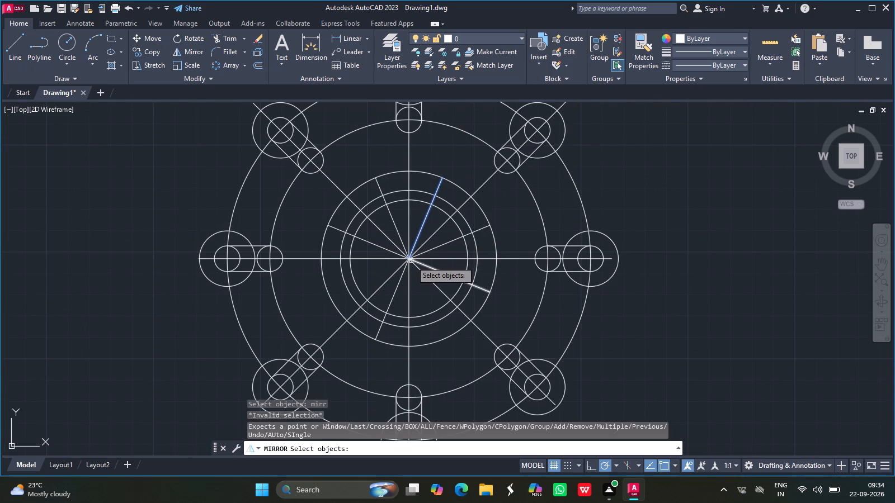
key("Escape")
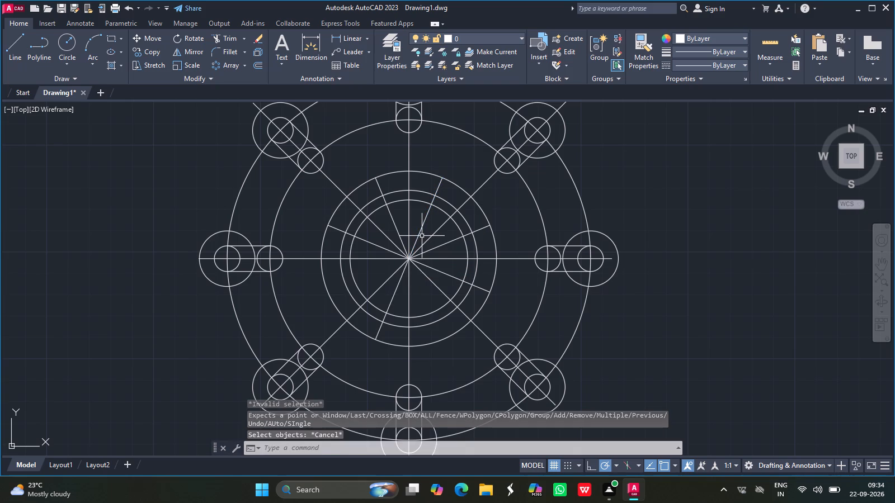
Mirror the 68° radial line about the hub's upper-left diagonal centreline, keeping the source line.
left_click(422, 235)
left_click(421, 227)
type("mirr")
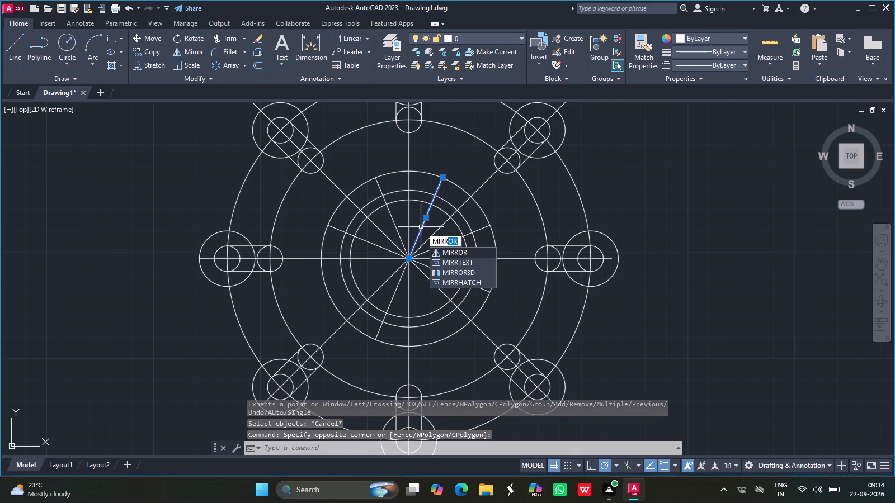
left_click(443, 253)
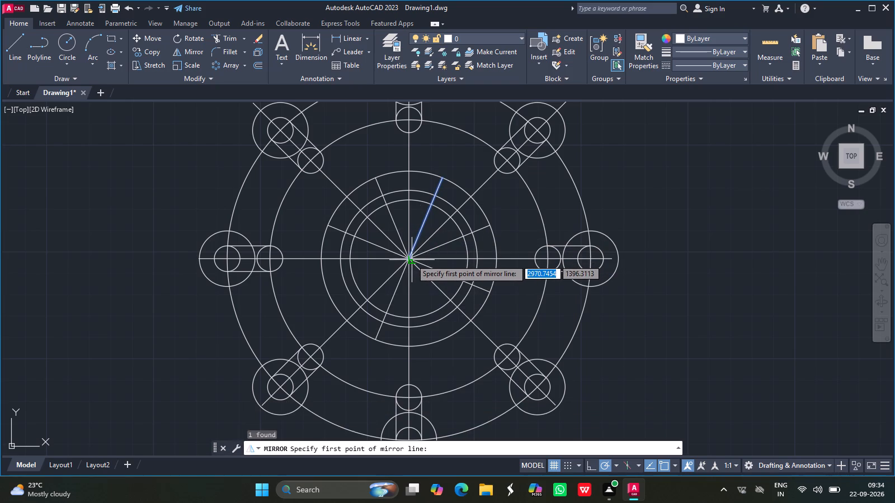
scroll(411, 259, "up", 2, "ctrl")
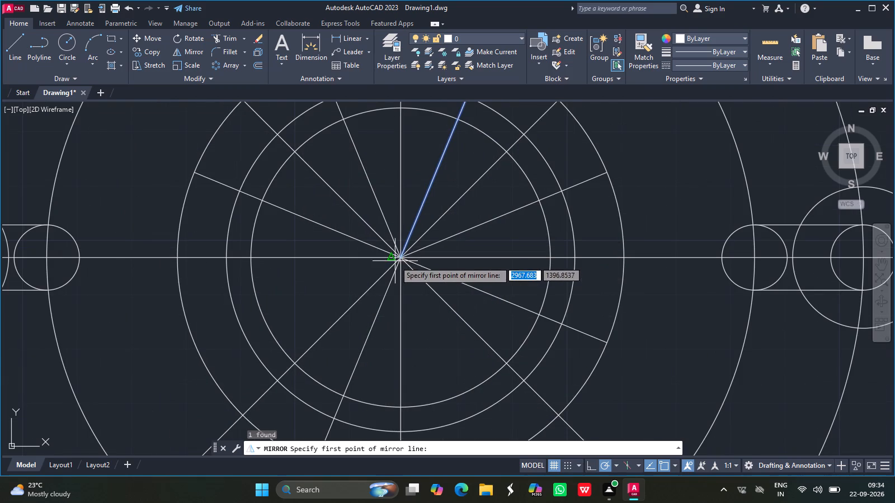
left_click(399, 258)
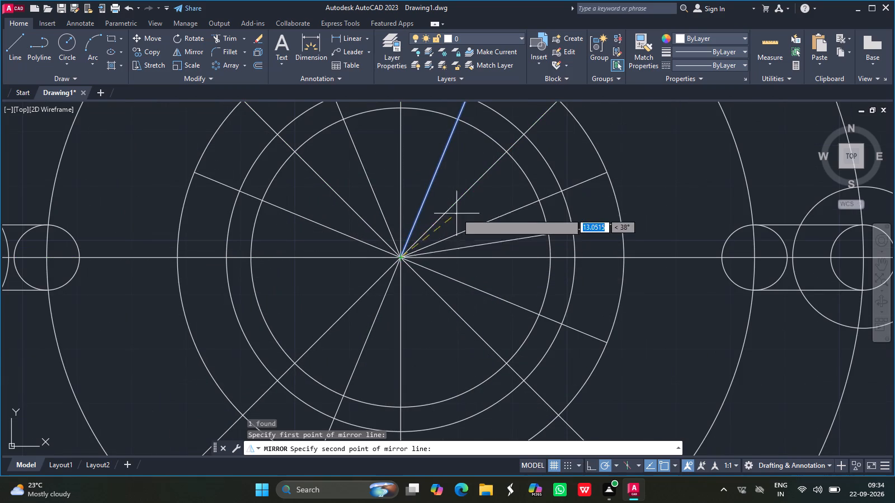
left_click(335, 192)
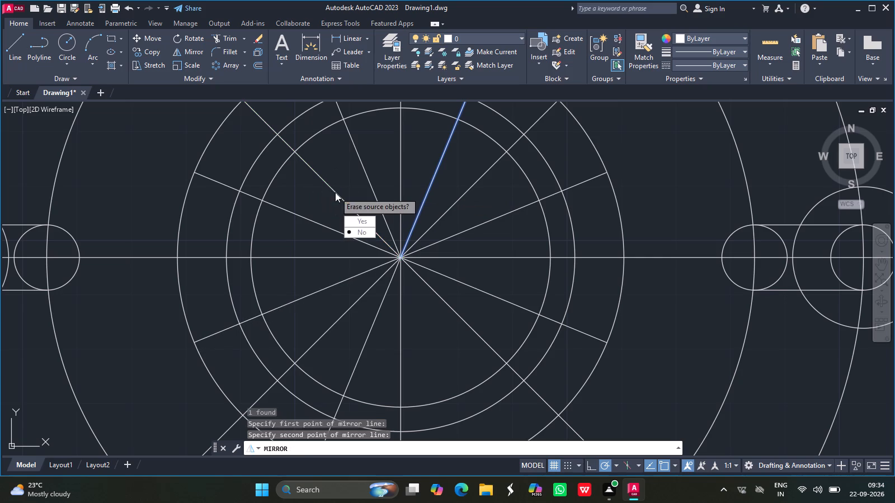
key("Return")
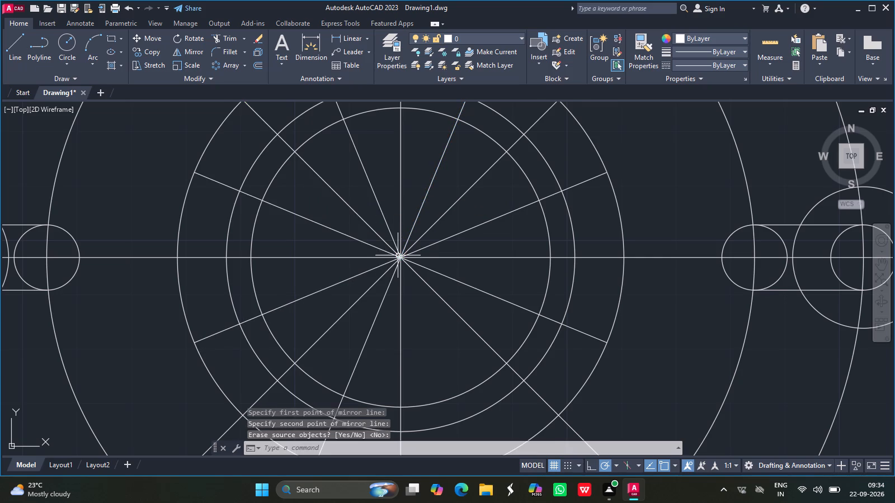
Trim the 112° and 68° radial lines in the hub's upper half so only the segments between the two inner circles remain.
scroll(398, 255, "down", 2, "ctrl")
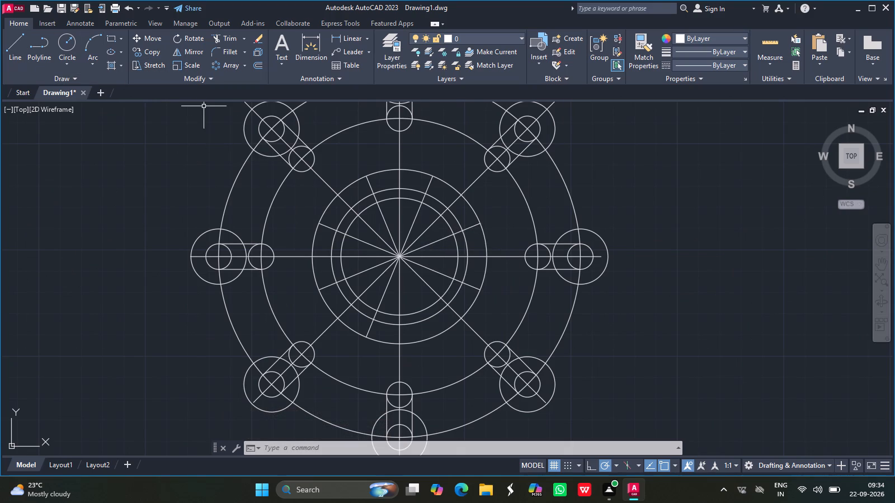
left_click(220, 36)
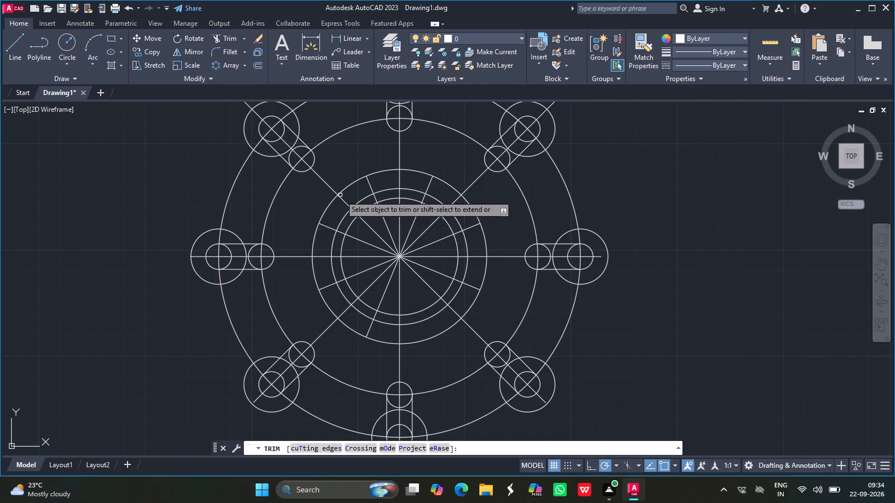
left_click(385, 216)
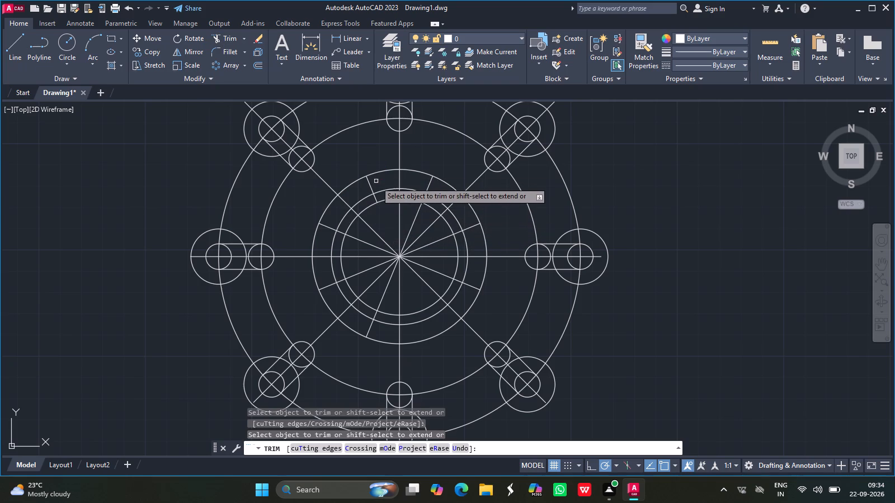
left_click(369, 185)
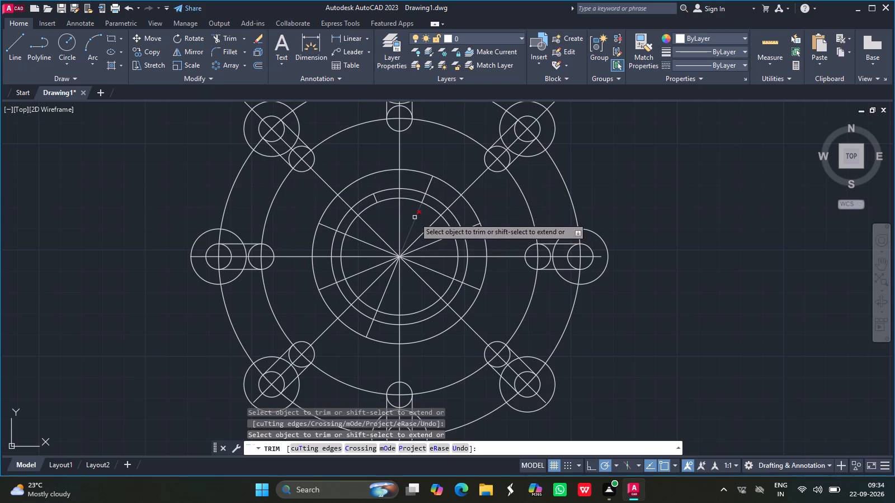
left_click(414, 217)
left_click_drag(431, 185, 461, 236)
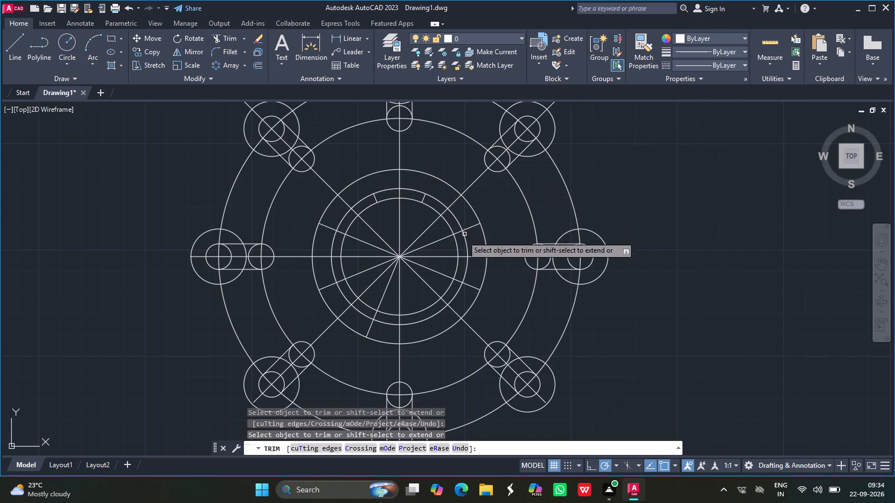
Trim the two shallow radial lines on the hub's right side to the segments between the two inner circles.
left_click_drag(461, 236, 444, 238)
left_click_drag(444, 238, 467, 229)
left_click_drag(467, 229, 439, 274)
left_click_drag(439, 274, 449, 277)
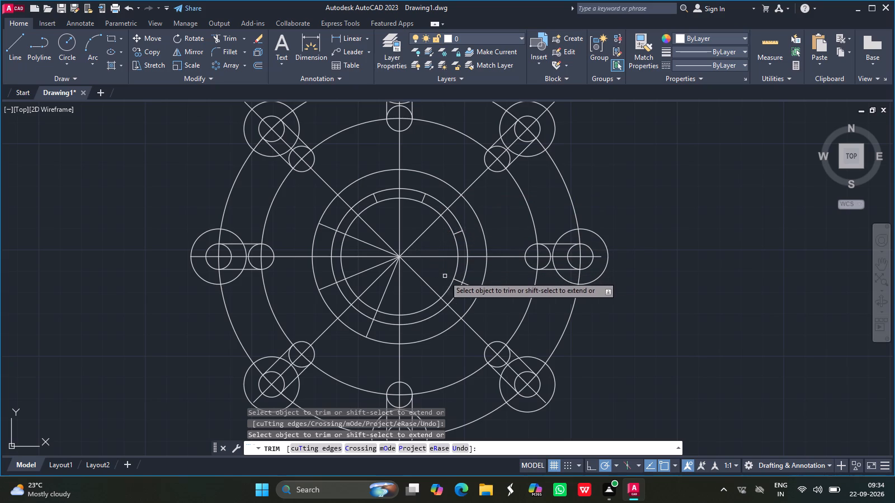
left_click_drag(449, 277, 469, 288)
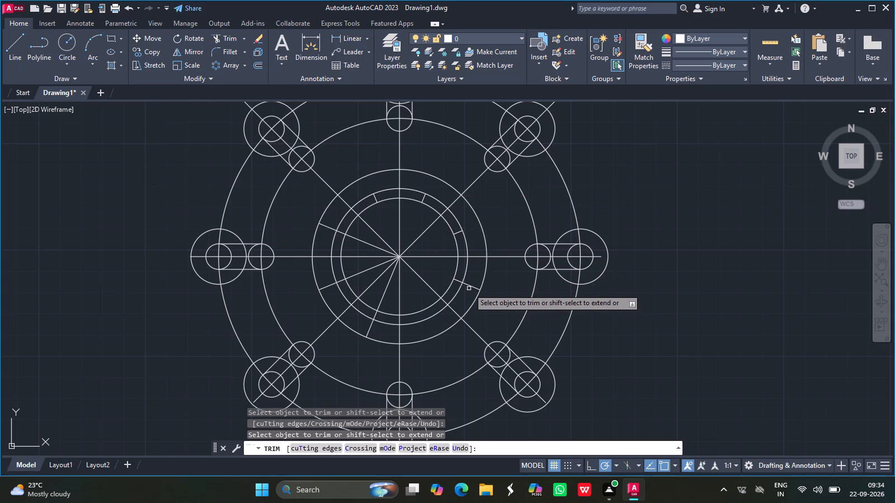
left_click(472, 287)
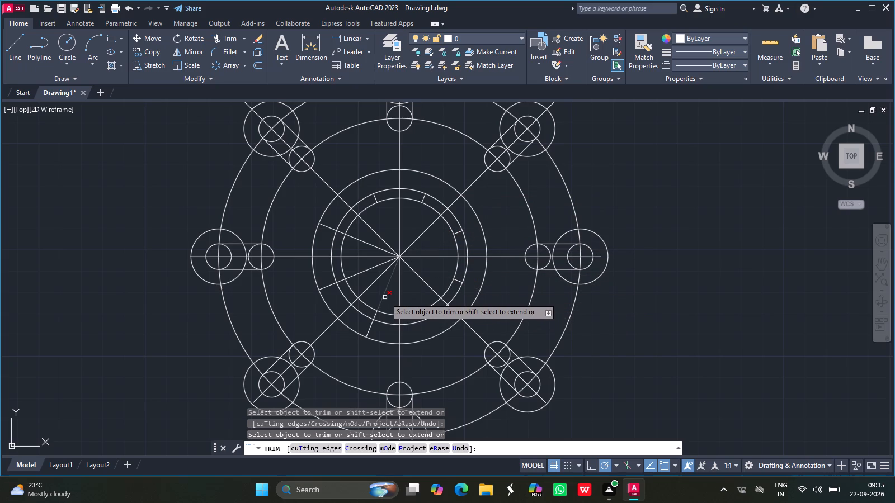
Trim the steep and shallow radial lines in the hub's lower-left quadrant to the segments between the two inner circles.
left_click(385, 297)
left_click(370, 327)
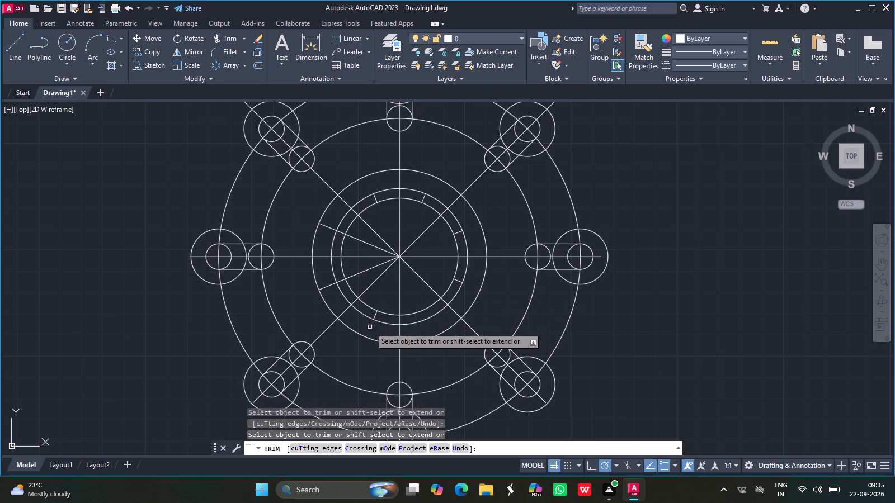
left_click(360, 270)
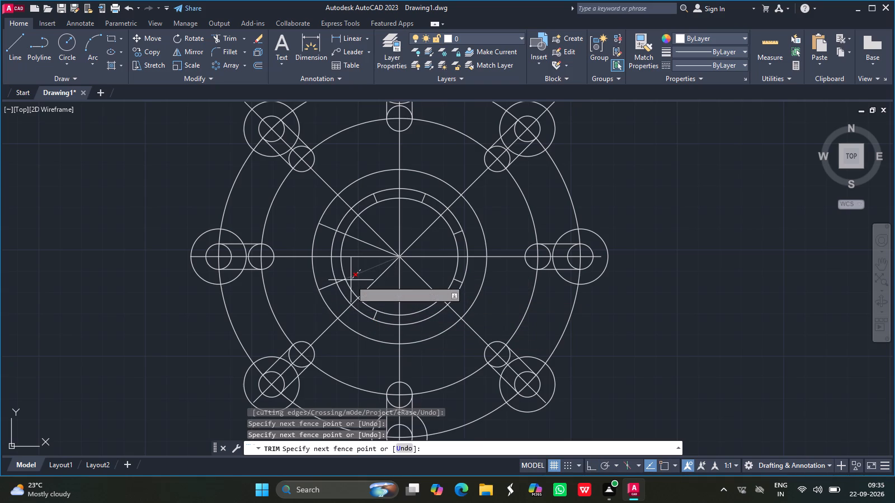
key("ctrl+z")
left_click_drag(365, 271, 359, 274)
left_click(359, 274)
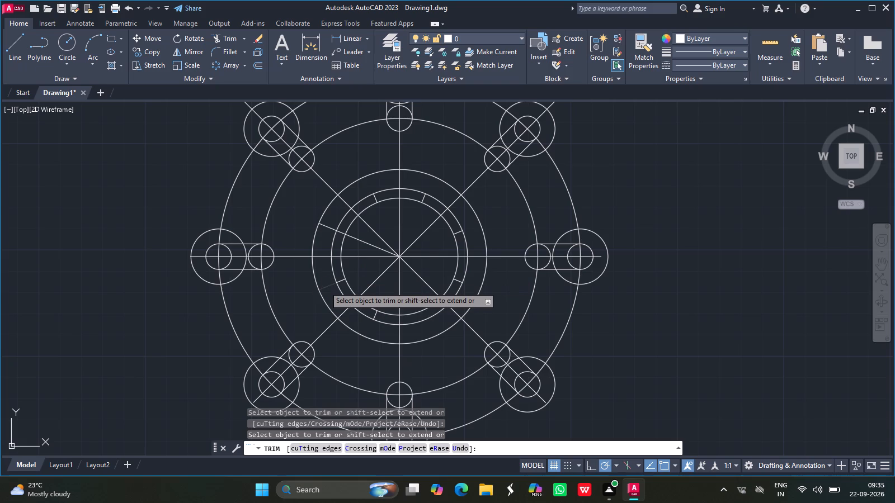
left_click(324, 286)
left_click(324, 286)
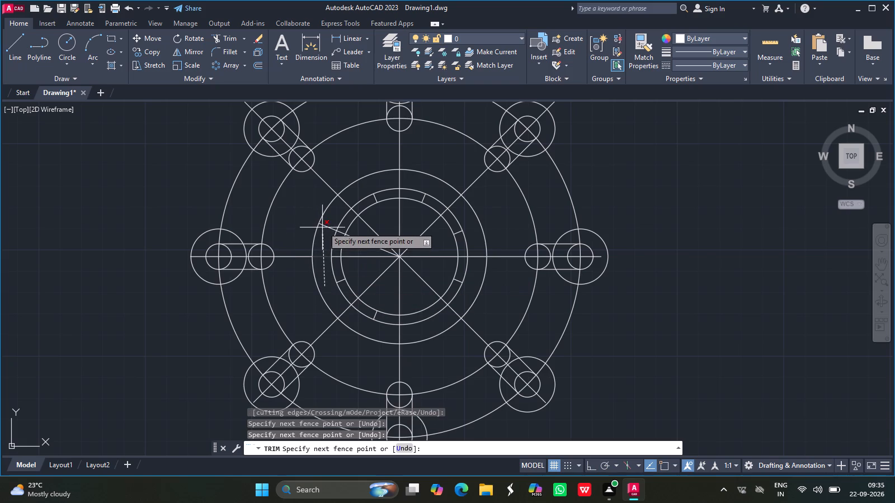
key("Escape")
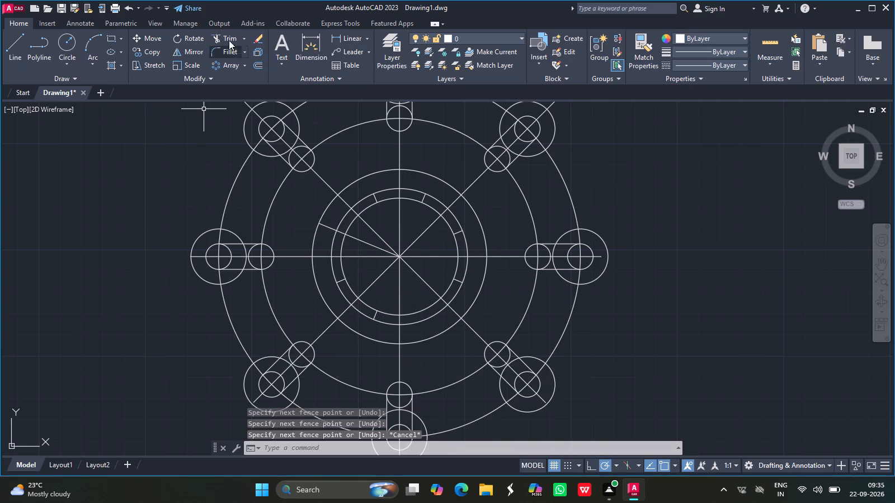
Trim the remaining shallow radial line in the hub's upper-left quadrant to the segment between the two inner circles.
left_click(222, 36)
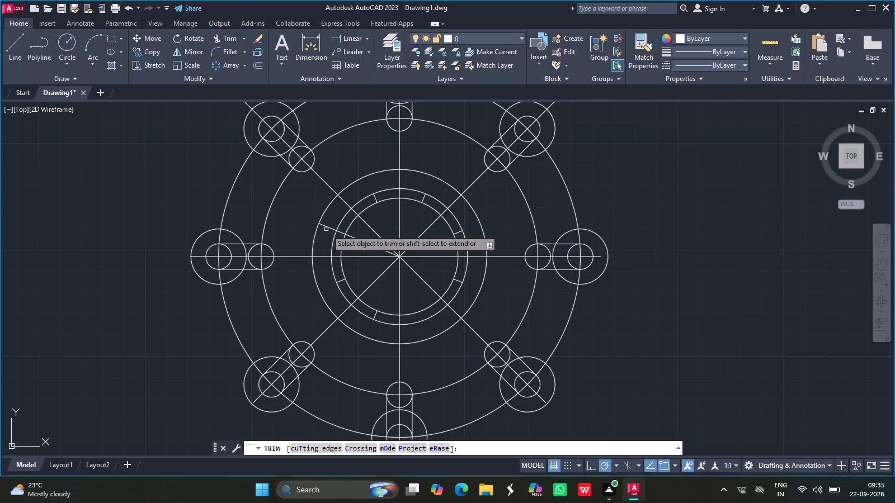
left_click(329, 229)
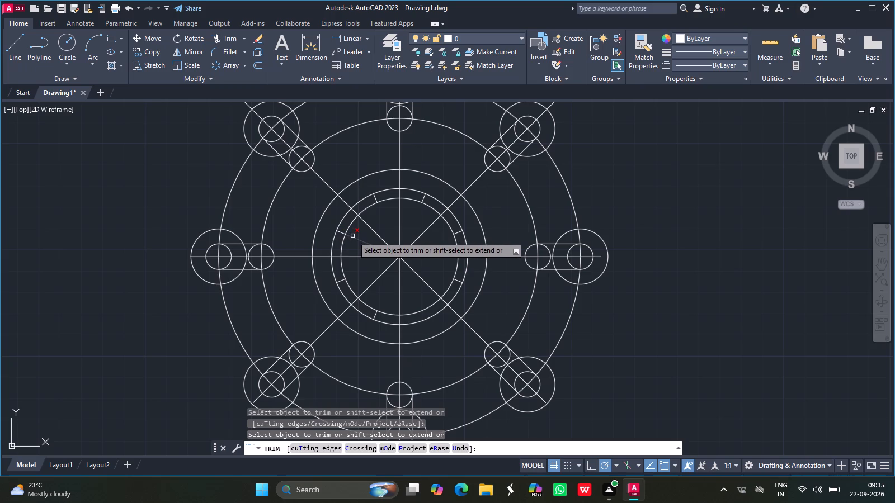
left_click(352, 236)
key("Return")
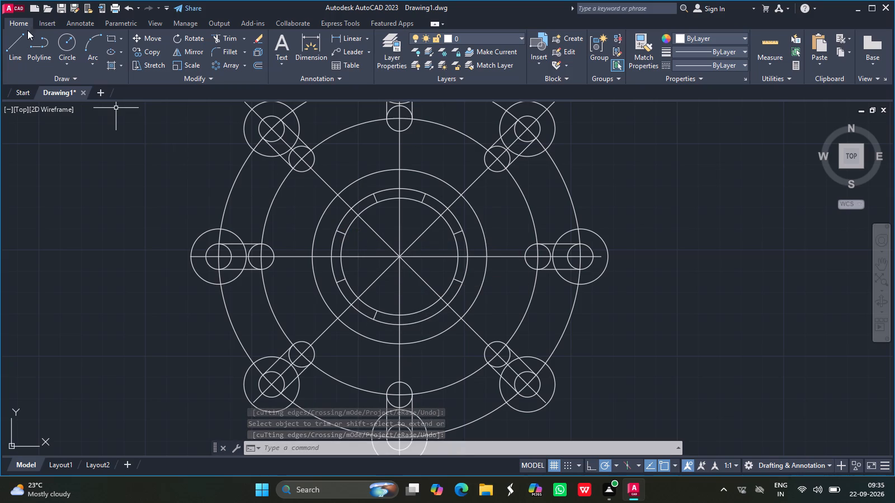
left_click(16, 42)
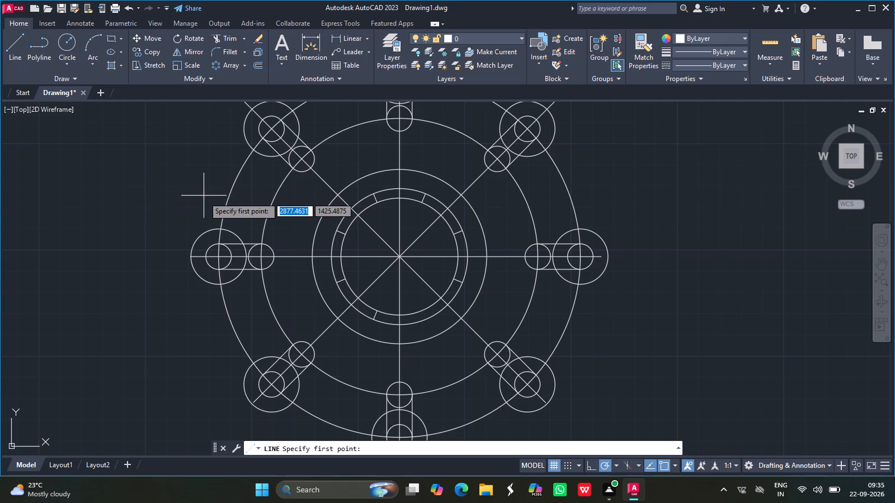
key("Escape")
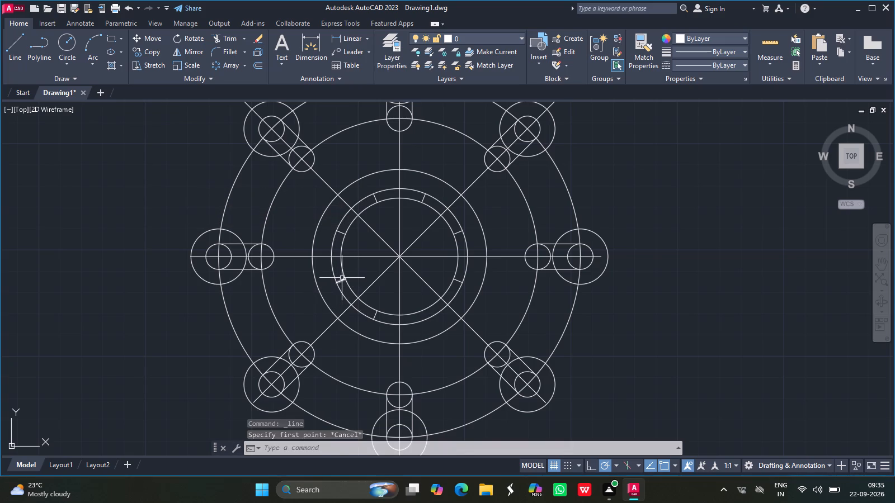
Mirror the shallow lower-left radial segment about the 68° axis from the hub centre to the upper-right segment's inner end, keeping the source.
left_click(342, 278)
left_click(342, 281)
type("mirr")
key("Return")
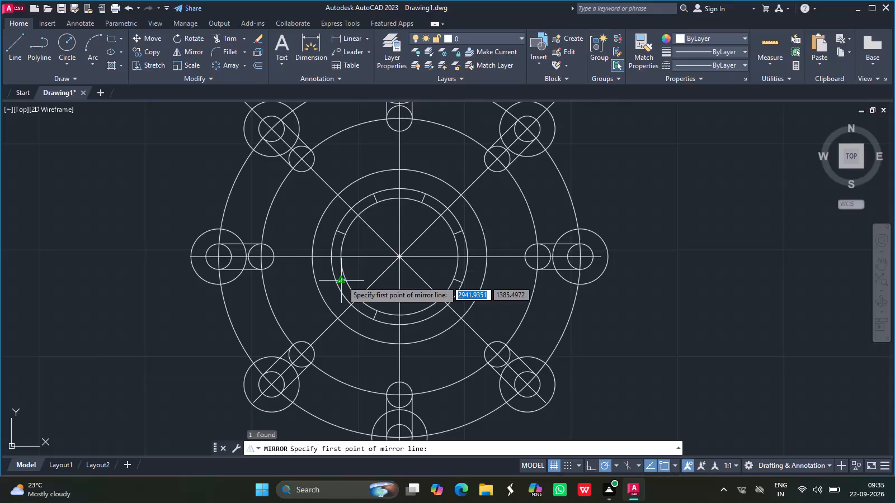
left_click_drag(402, 258, 425, 271)
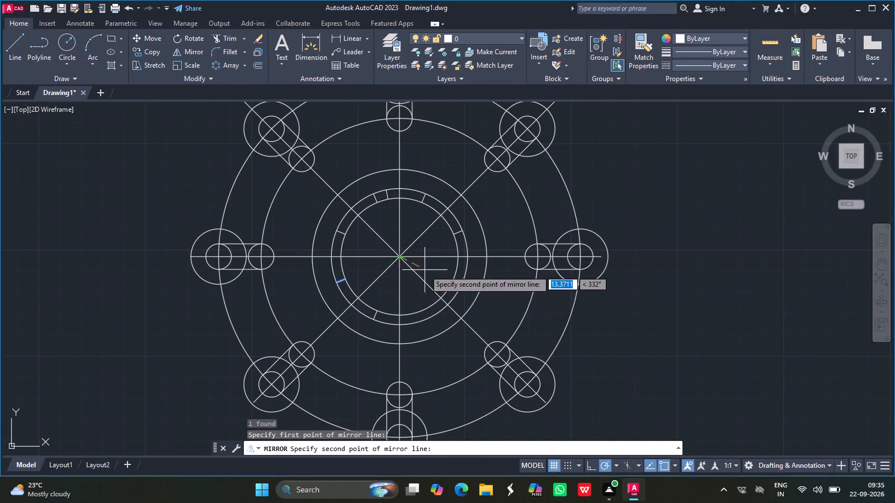
left_click_drag(425, 271, 393, 259)
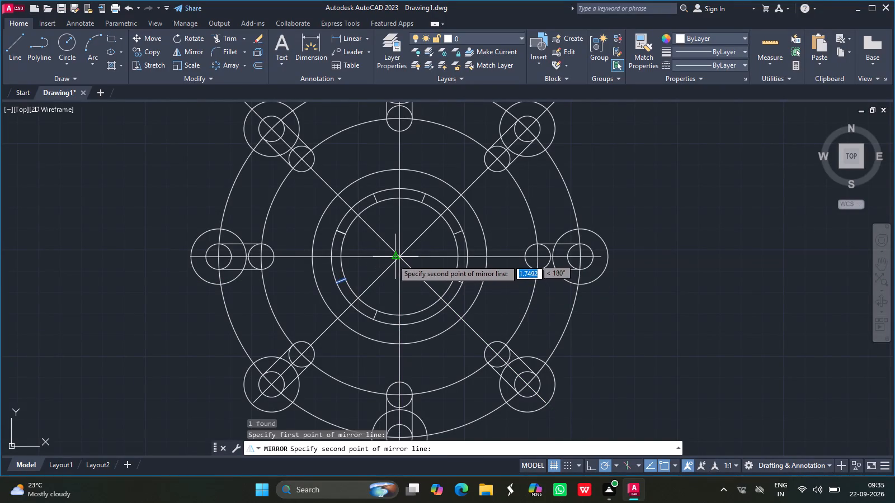
left_click_drag(393, 259, 401, 266)
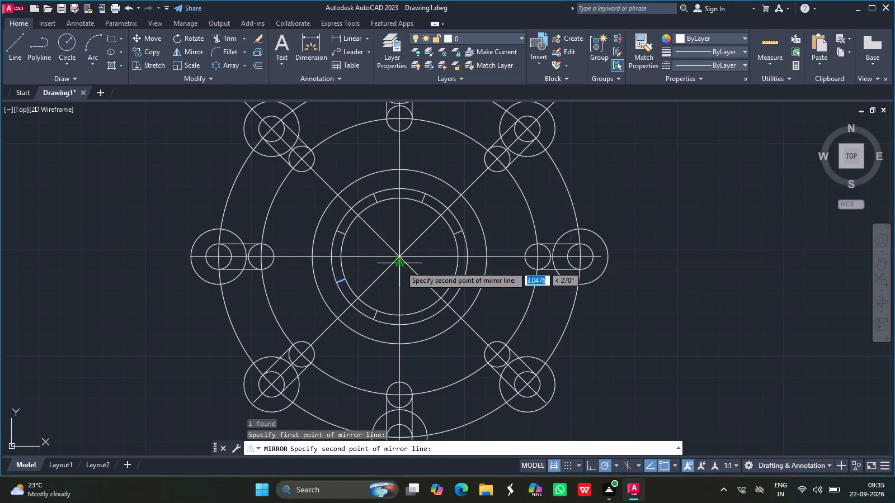
left_click_drag(401, 266, 439, 252)
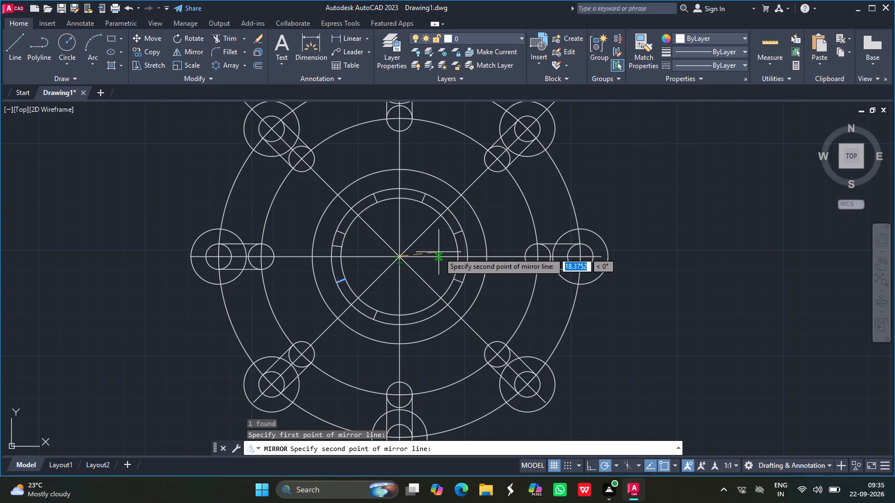
left_click_drag(439, 252, 425, 237)
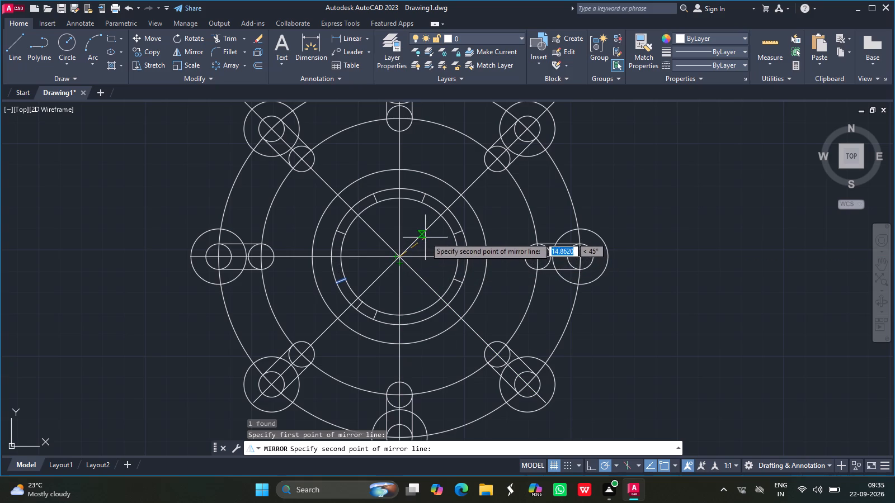
left_click_drag(425, 237, 405, 231)
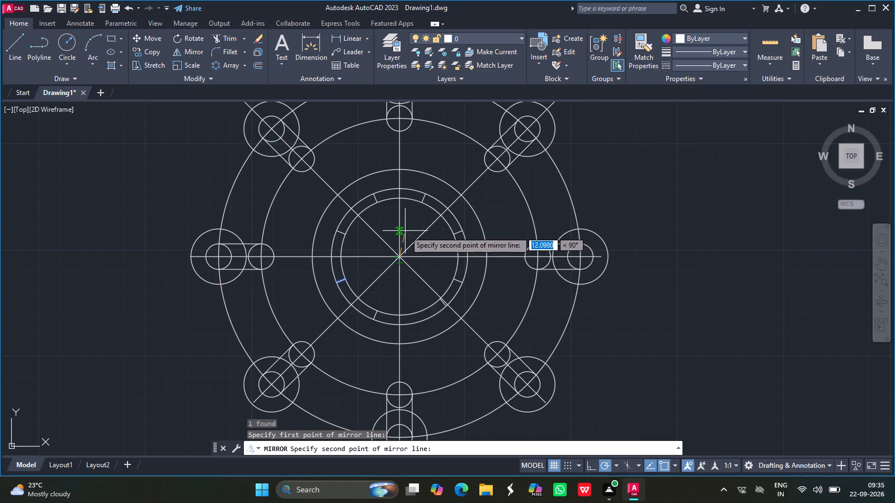
left_click_drag(405, 231, 416, 230)
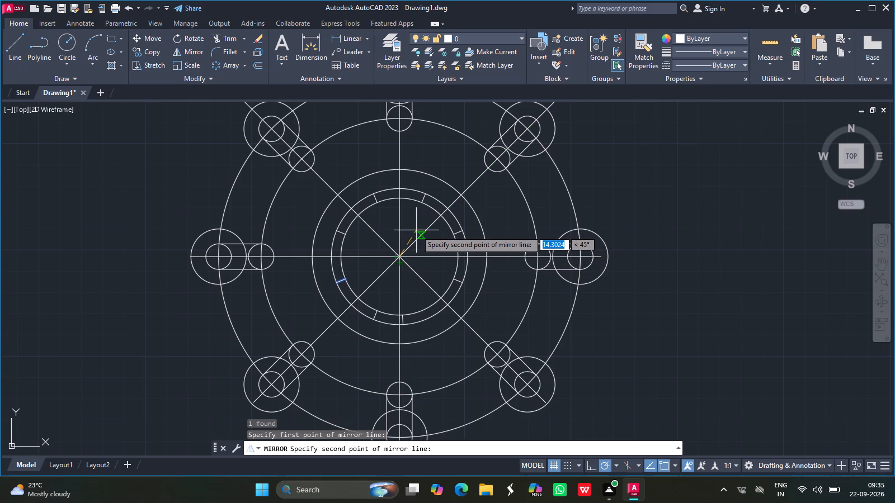
left_click_drag(416, 230, 412, 229)
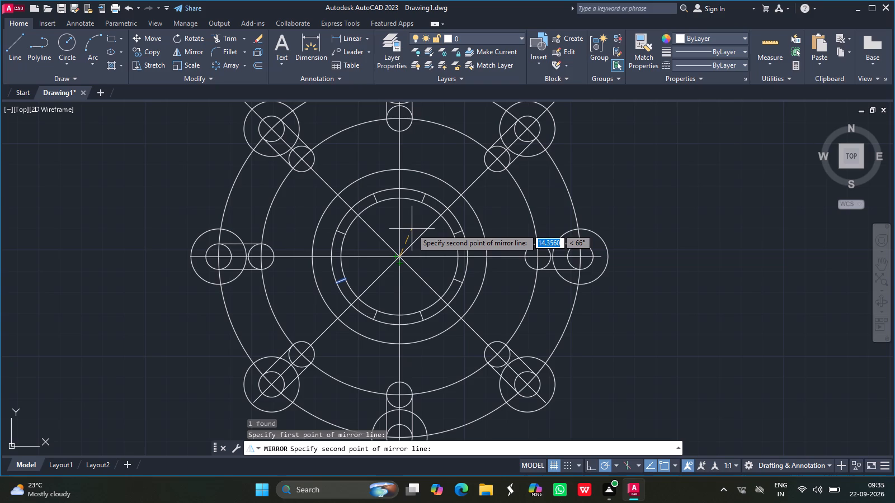
left_click_drag(412, 229, 420, 203)
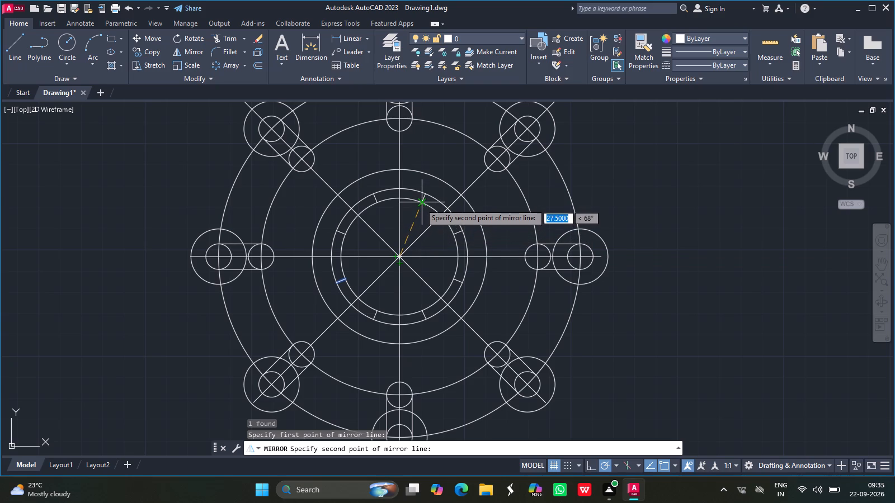
left_click_drag(420, 203, 421, 201)
left_click(421, 201)
key("Return")
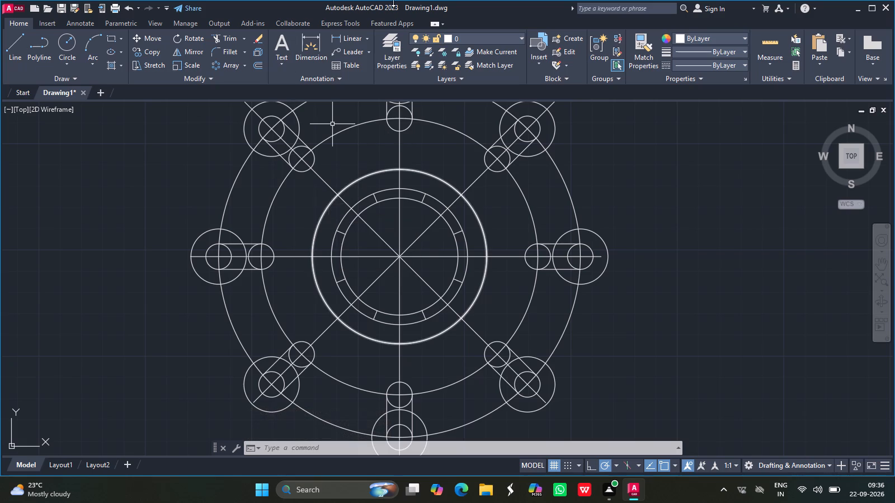
Offset the hub's vertical centreline by 3.5 to both its left and right sides.
left_click(257, 64)
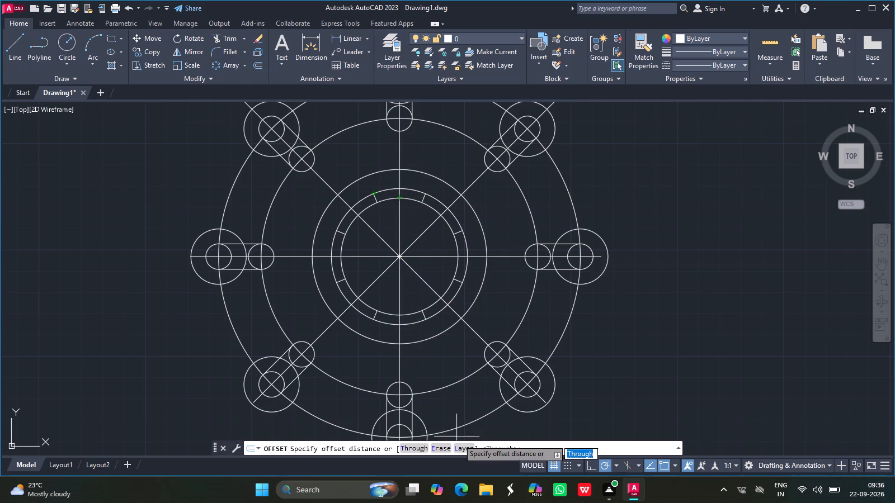
left_click(533, 445)
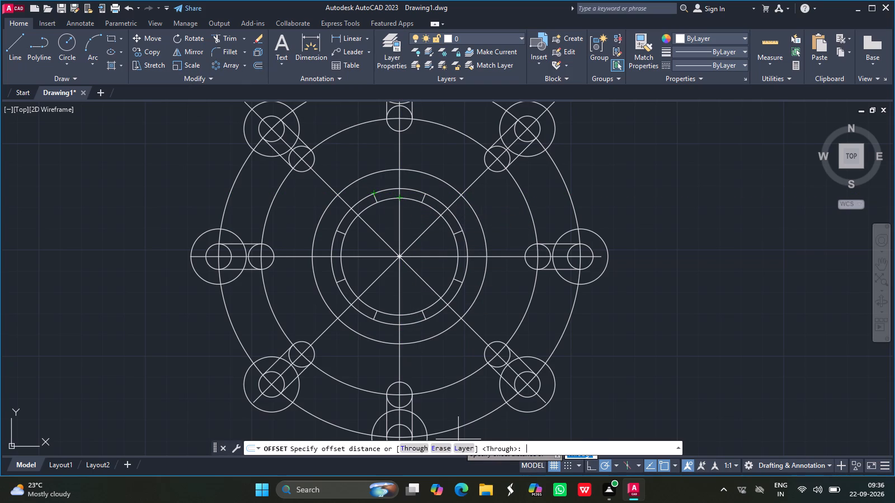
type("3.5")
key("Return")
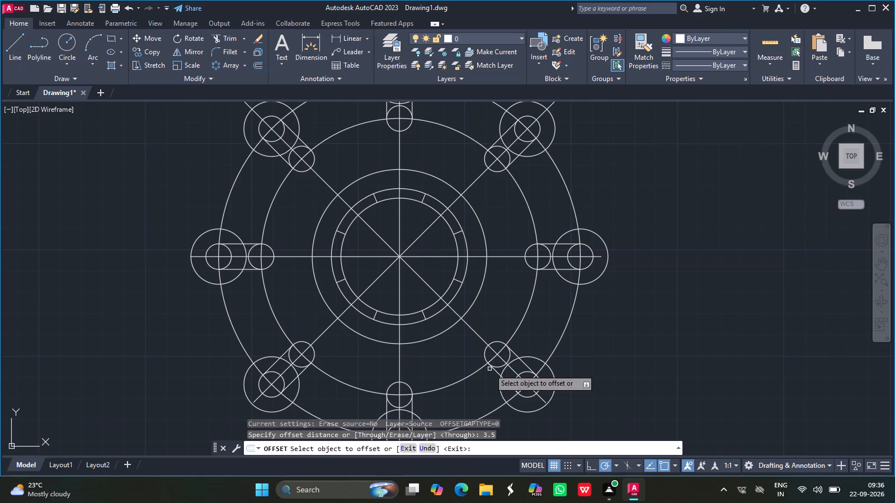
left_click(398, 194)
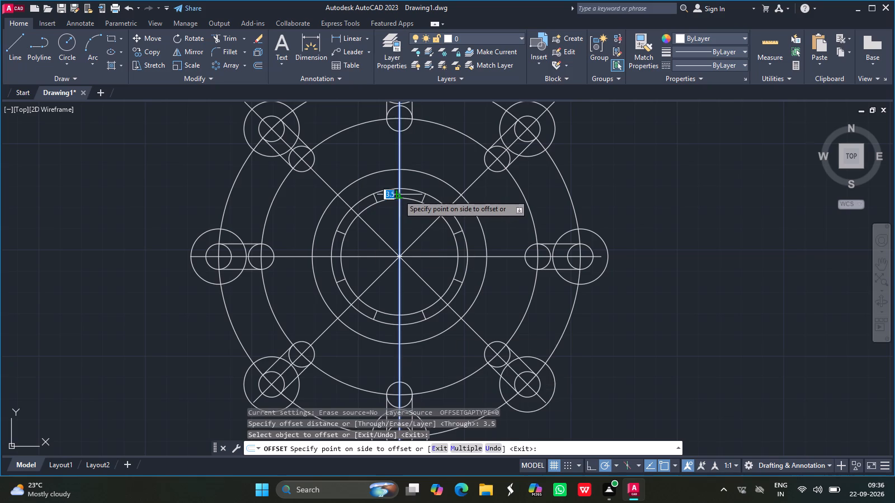
left_click_drag(394, 196, 400, 191)
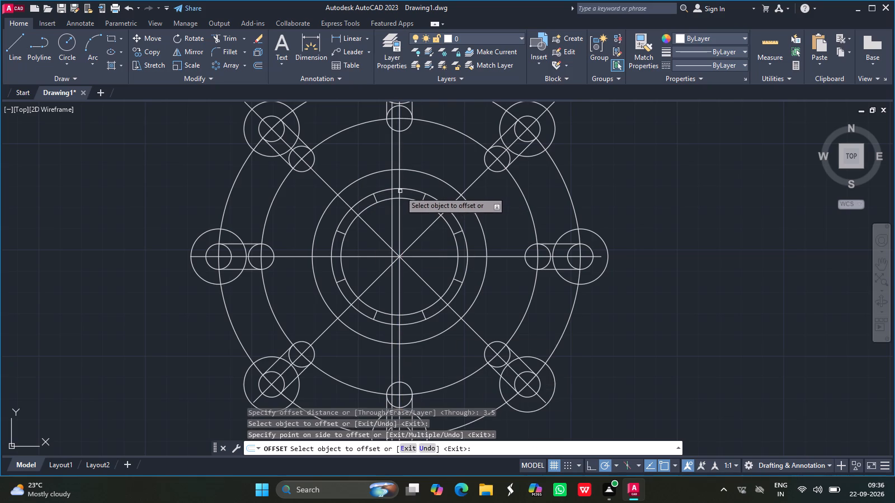
left_click_drag(400, 191, 399, 193)
left_click_drag(399, 193, 407, 194)
left_click(407, 194)
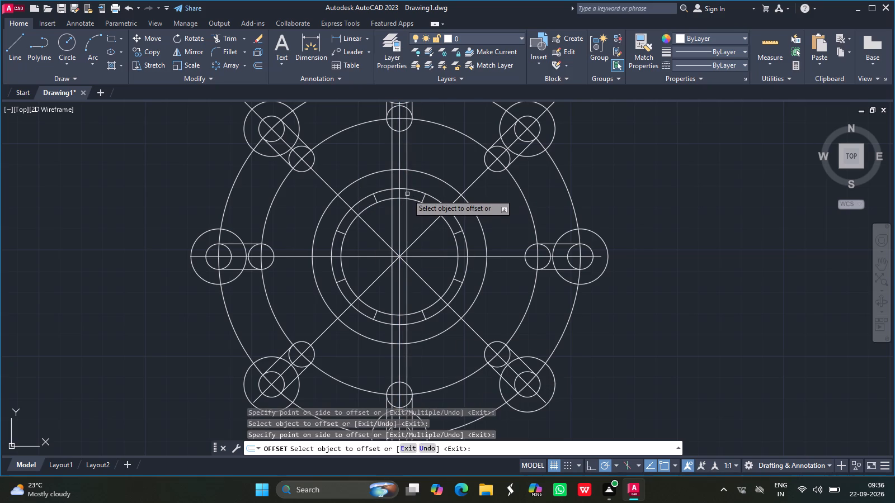
Offset the steep radial segment in the hub's upper-left quadrant by 3.5 to both of its sides.
key("Return")
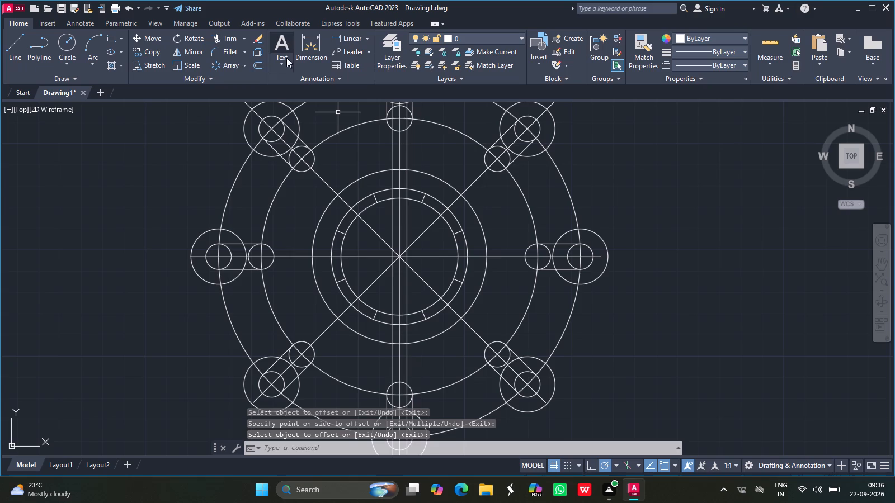
left_click(256, 70)
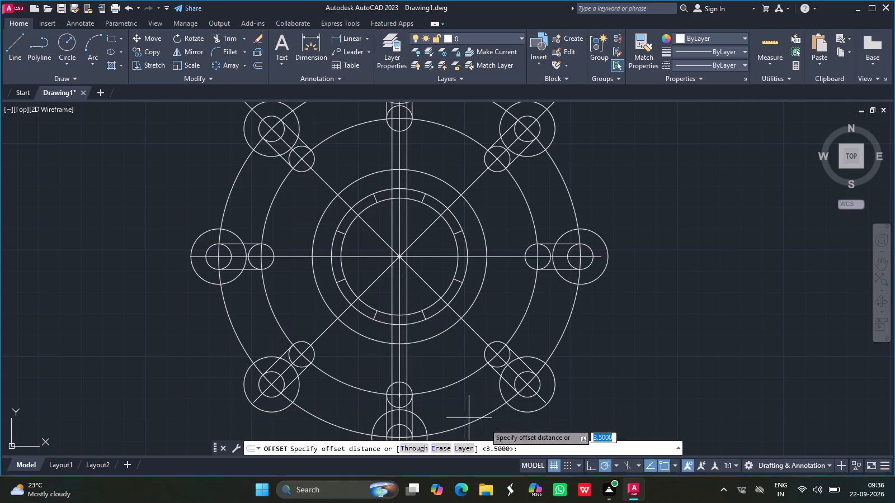
left_click(541, 448)
type("3.5")
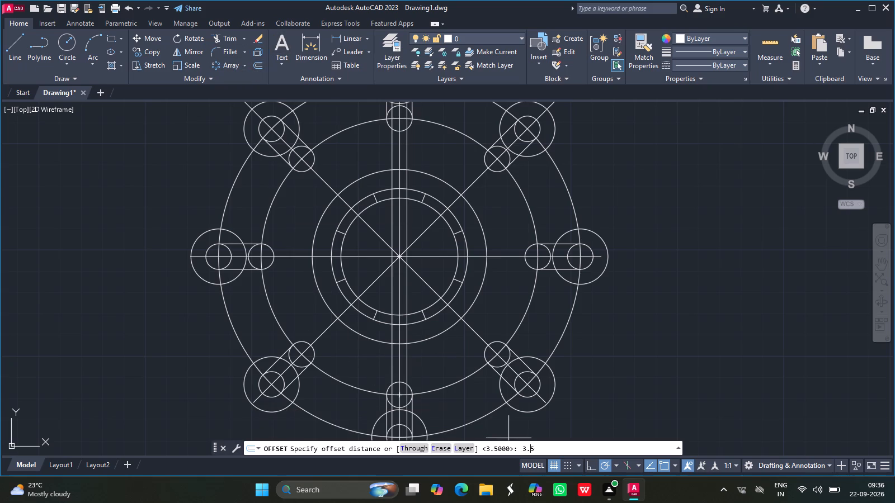
key("Return")
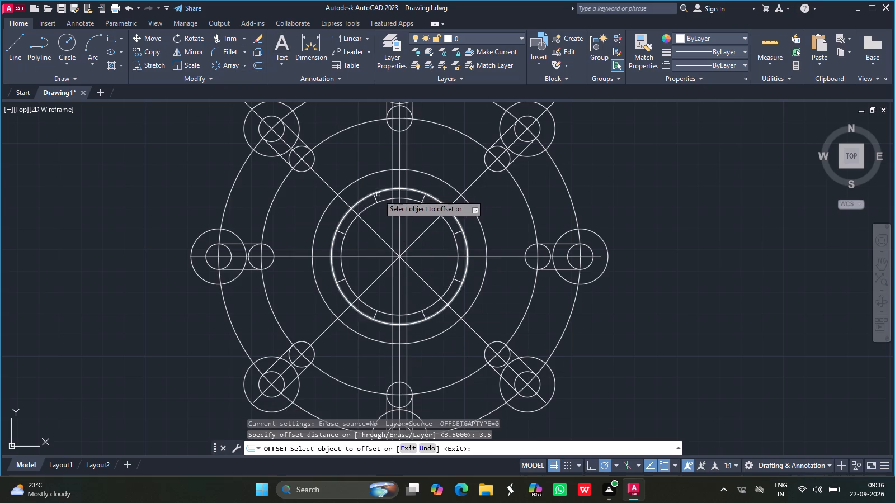
left_click_drag(374, 199, 368, 202)
left_click(368, 202)
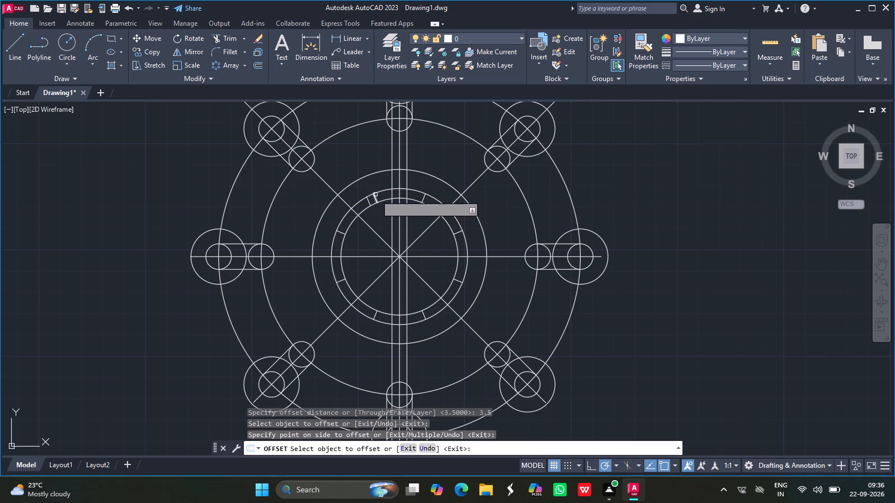
left_click_drag(375, 197, 381, 196)
left_click(381, 196)
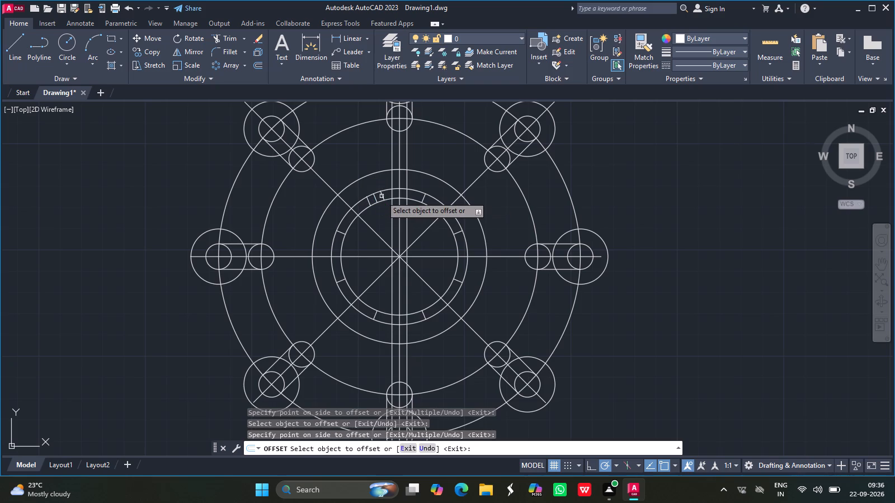
key("Return")
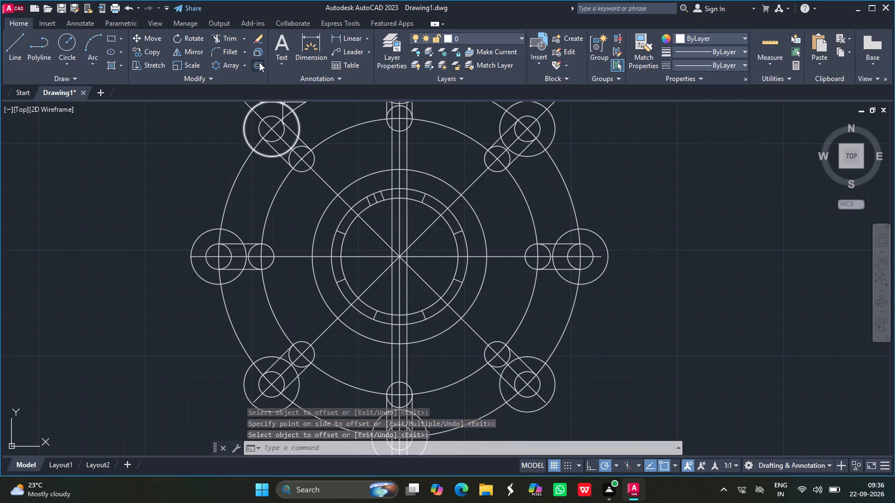
Offset the upper-left diagonal centreline by 3.5 to both of its sides.
left_click(258, 64)
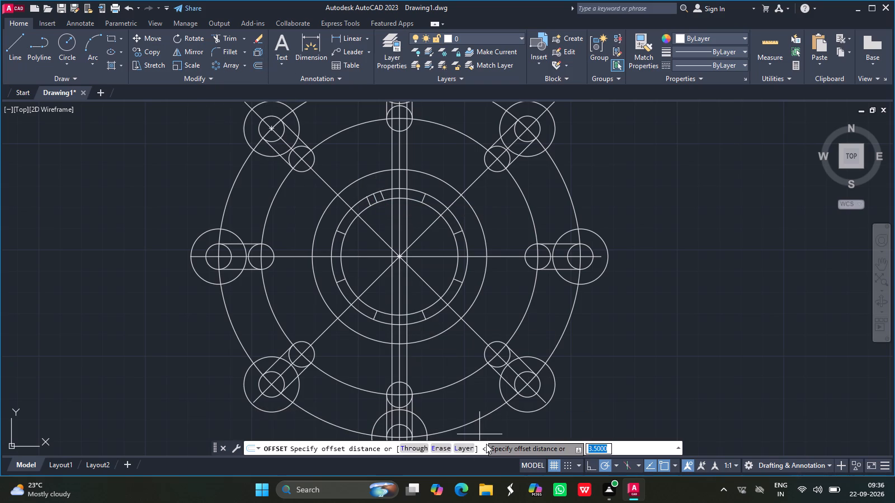
left_click(531, 451)
type("3.5")
key("Return")
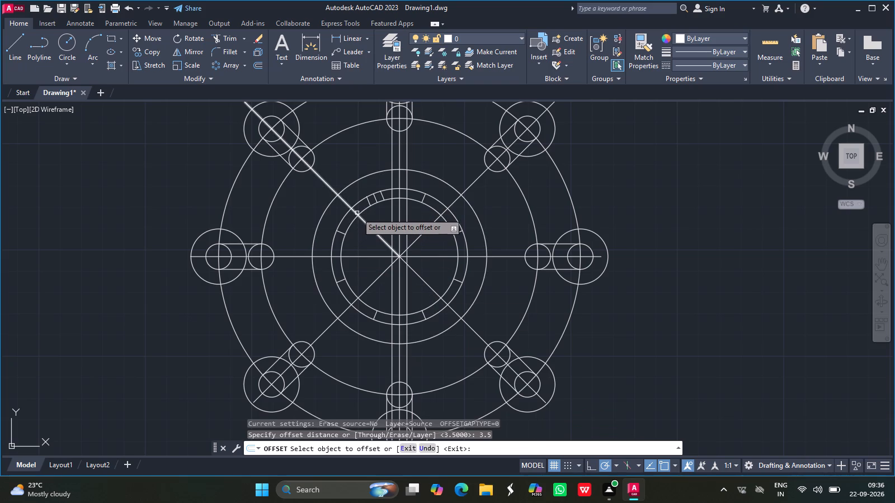
left_click_drag(357, 213, 362, 210)
left_click(362, 210)
left_click(357, 213)
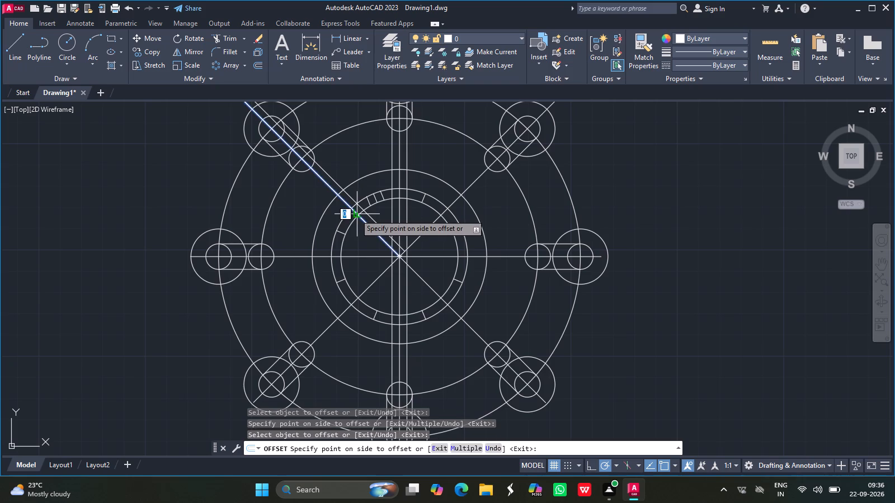
left_click_drag(352, 220, 342, 234)
Offset the shallow radial segment in the hub's upper-left quadrant by 3.5 to both of its sides.
left_click(342, 234)
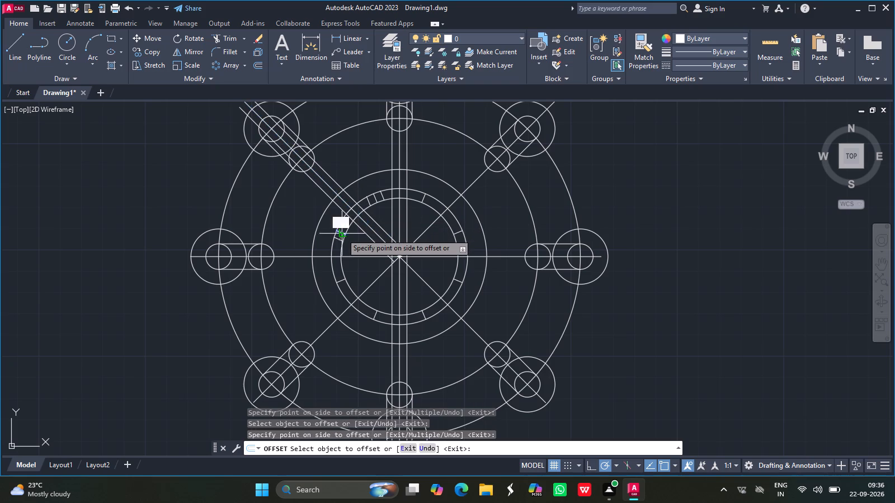
left_click(342, 232)
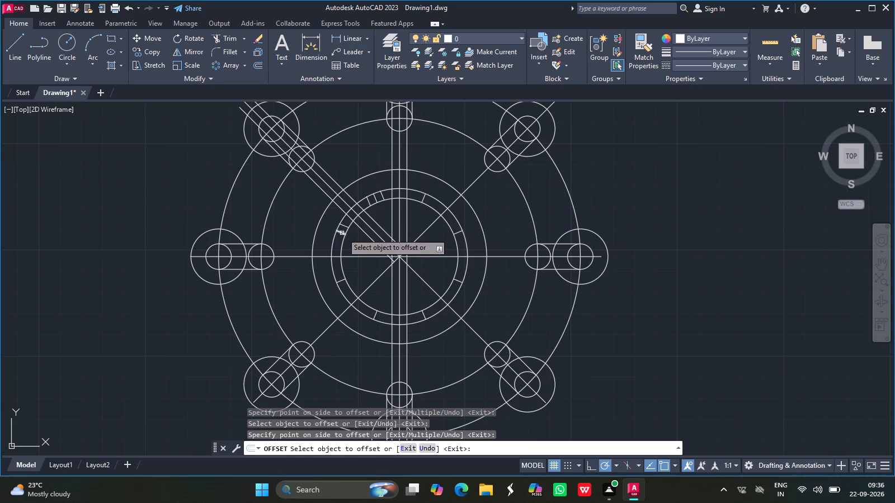
left_click_drag(342, 233, 341, 240)
left_click_drag(341, 240, 340, 243)
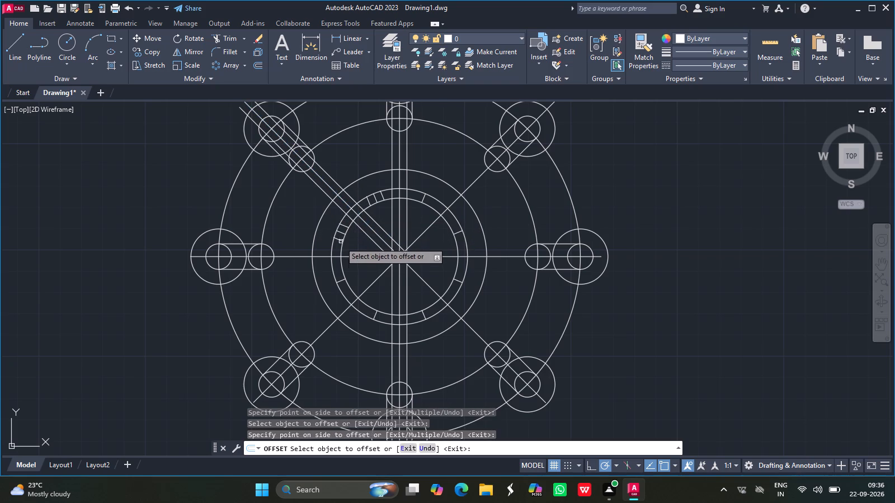
left_click_drag(340, 243, 337, 257)
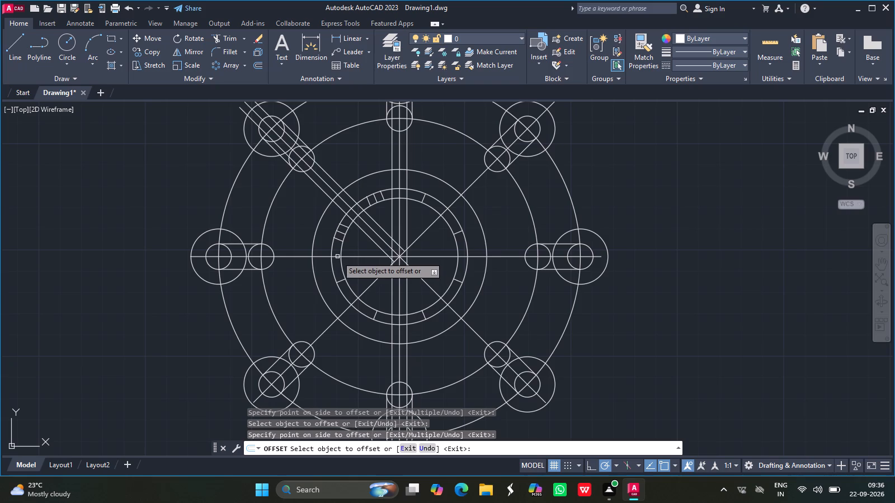
Offset the hub's horizontal centreline by 3.5 both above and below.
left_click_drag(337, 257, 336, 251)
left_click_drag(336, 251, 335, 257)
left_click_drag(335, 257, 336, 264)
left_click_drag(336, 264, 352, 288)
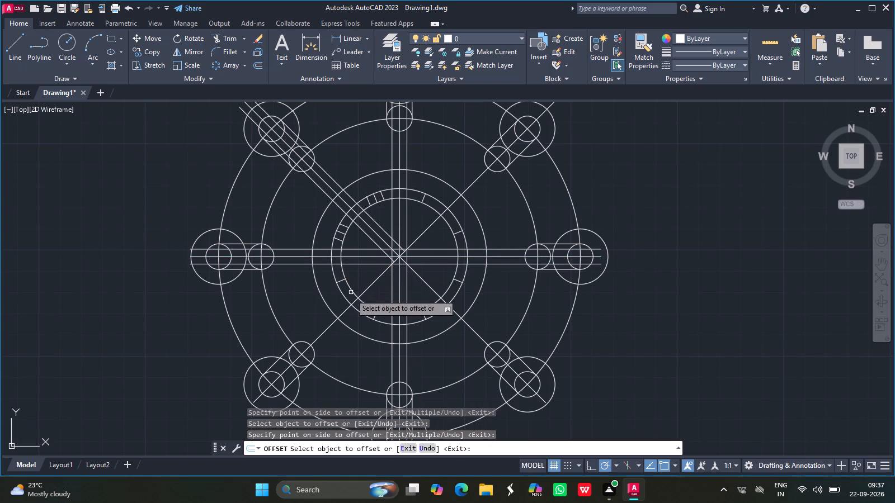
Offset the shallow radial segment in the hub's lower-left quadrant by 3.5 to both of its sides.
left_click_drag(342, 282, 338, 273)
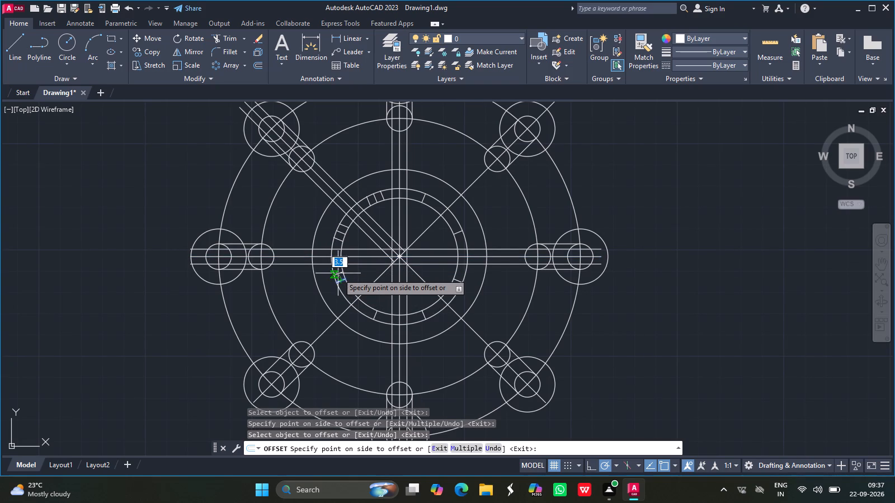
key("Escape")
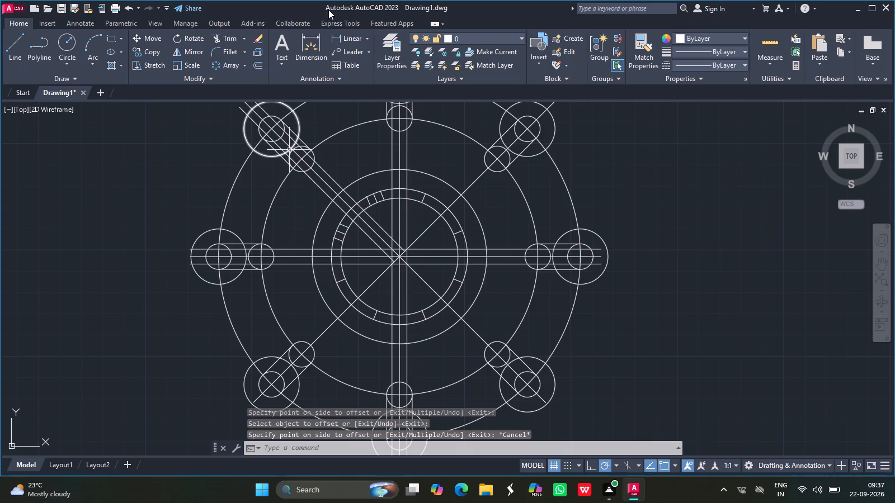
left_click(259, 67)
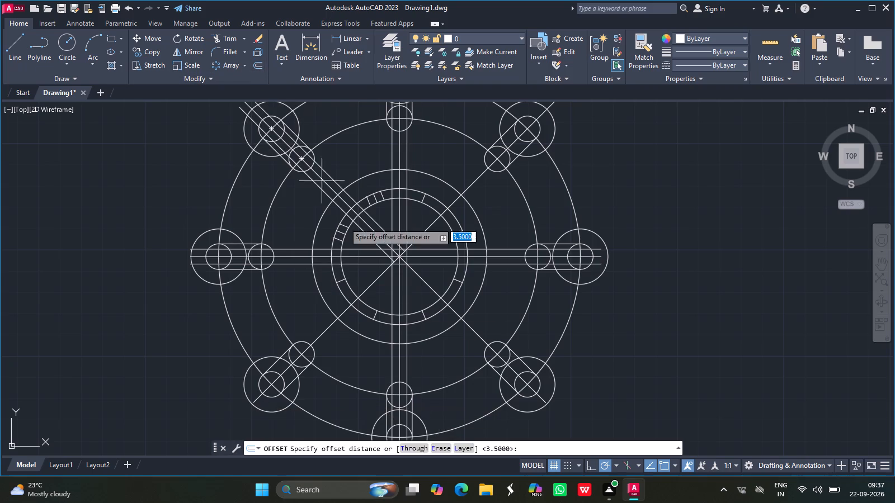
left_click(532, 450)
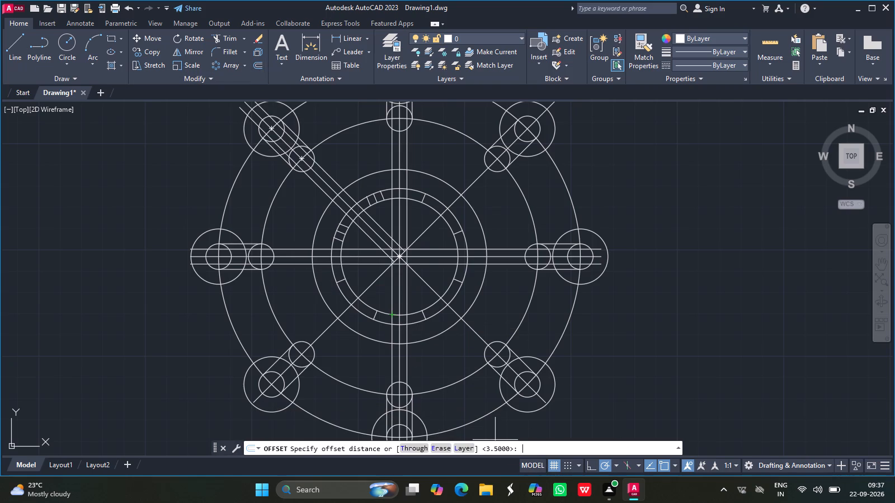
type("3.5")
key("Return")
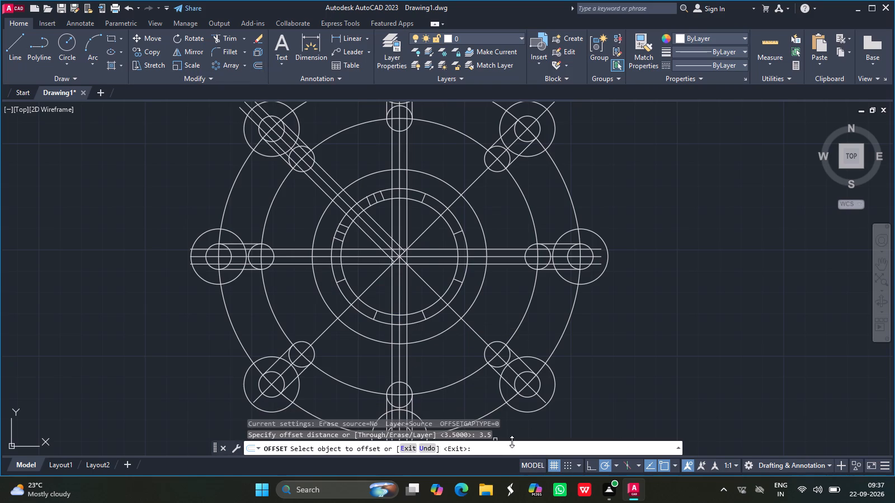
left_click(342, 282)
left_click(341, 280)
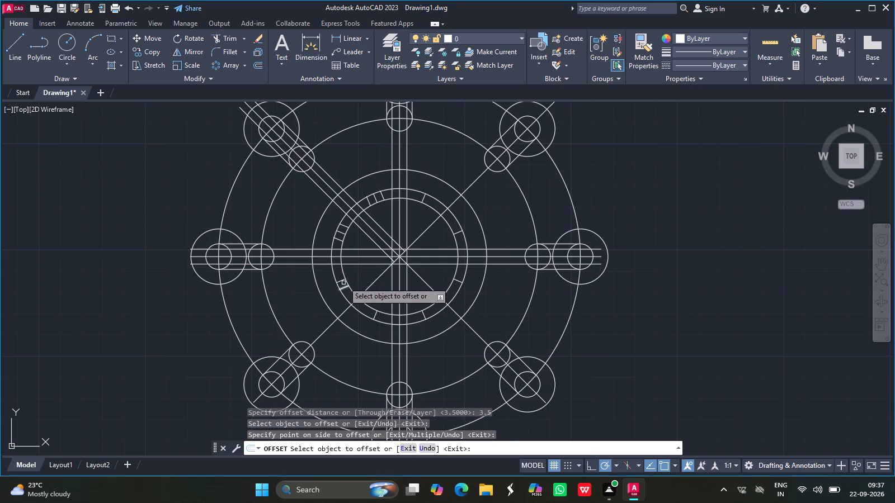
left_click_drag(341, 281, 338, 274)
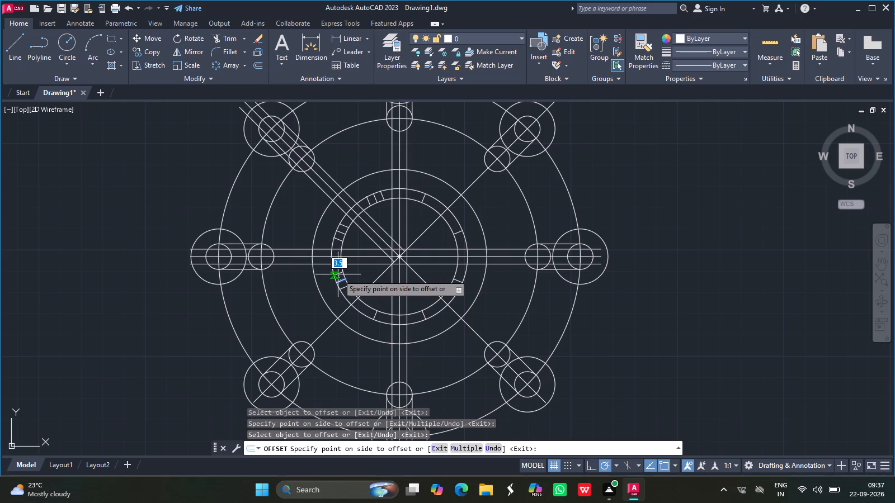
left_click(338, 274)
Offset the lower-left diagonal centreline by 3.5 to both of its sides.
left_click(352, 301)
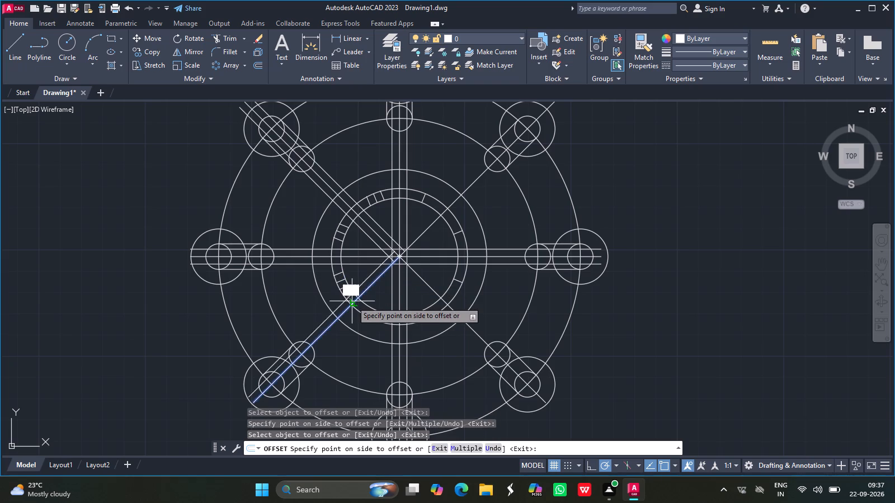
left_click_drag(350, 300, 354, 303)
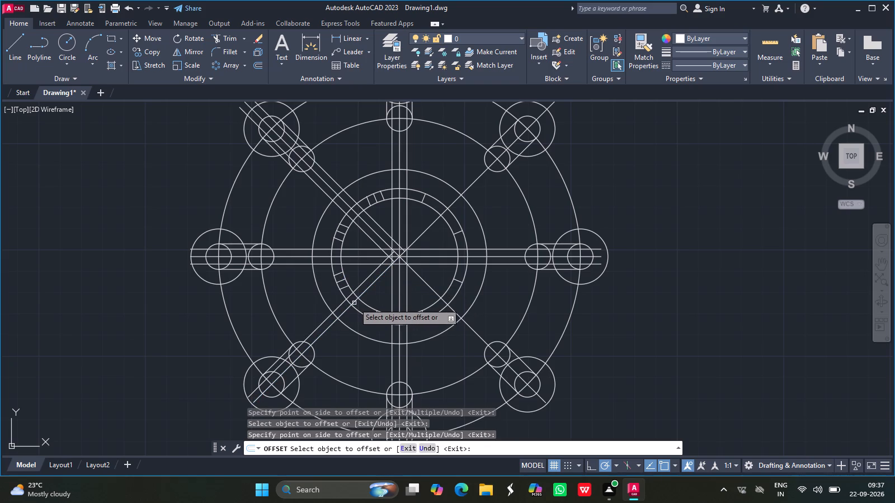
left_click_drag(354, 303, 355, 303)
left_click(355, 302)
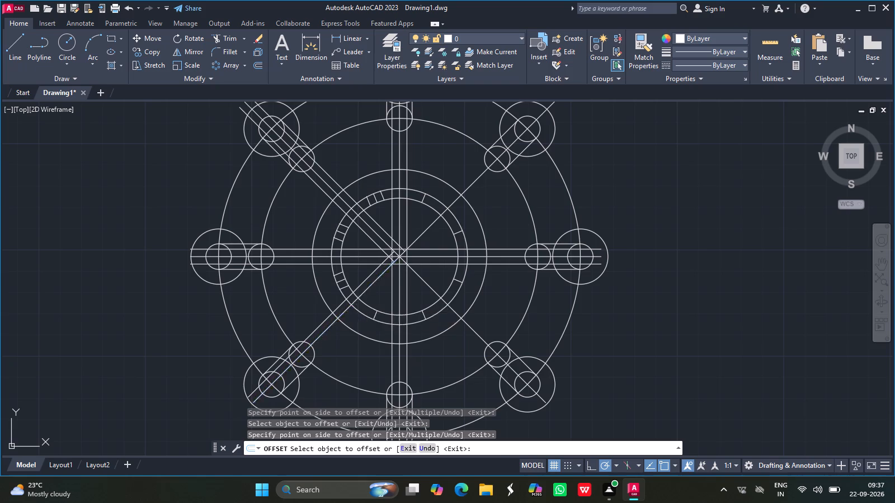
left_click(359, 305)
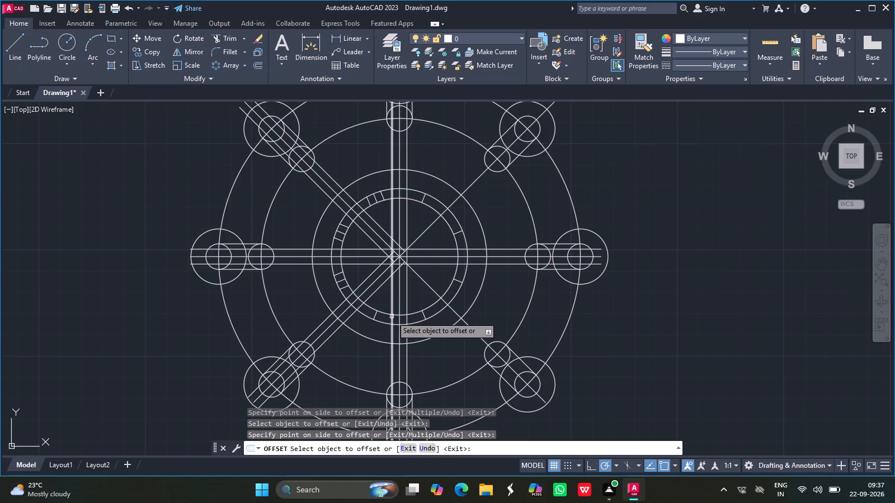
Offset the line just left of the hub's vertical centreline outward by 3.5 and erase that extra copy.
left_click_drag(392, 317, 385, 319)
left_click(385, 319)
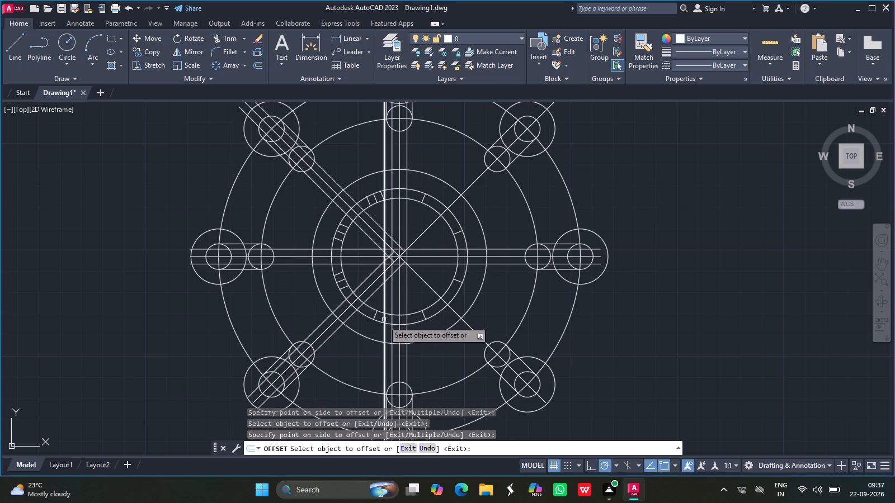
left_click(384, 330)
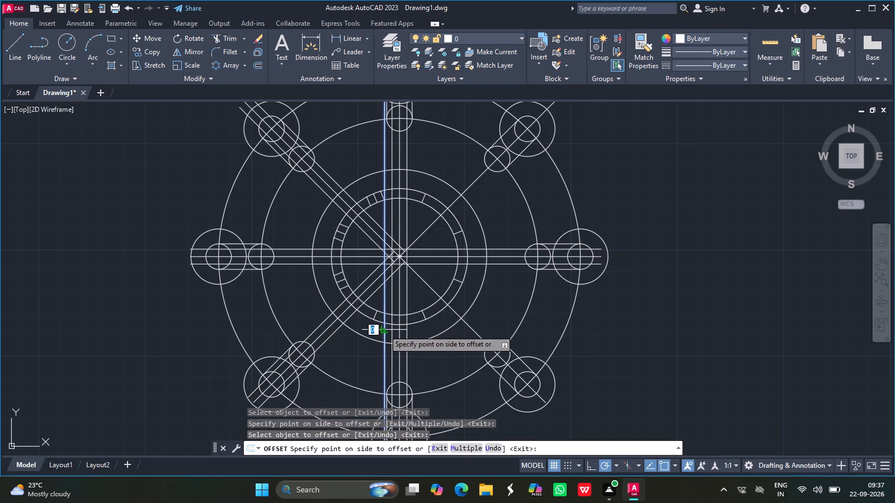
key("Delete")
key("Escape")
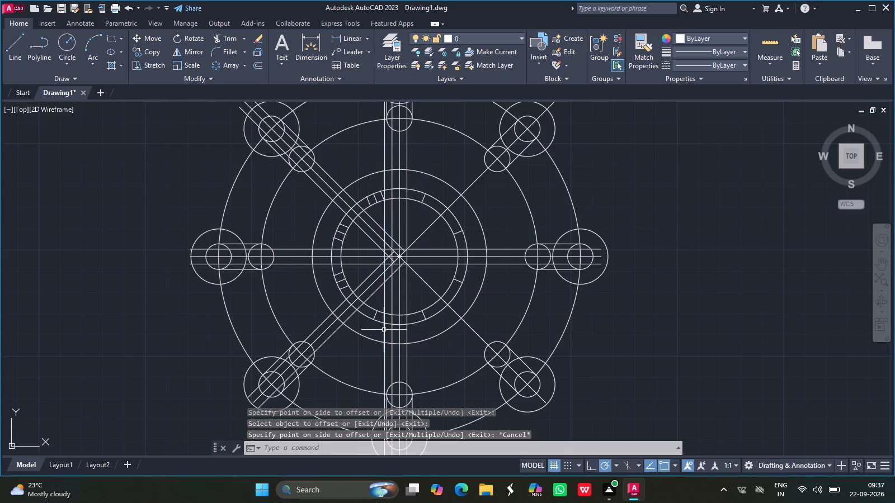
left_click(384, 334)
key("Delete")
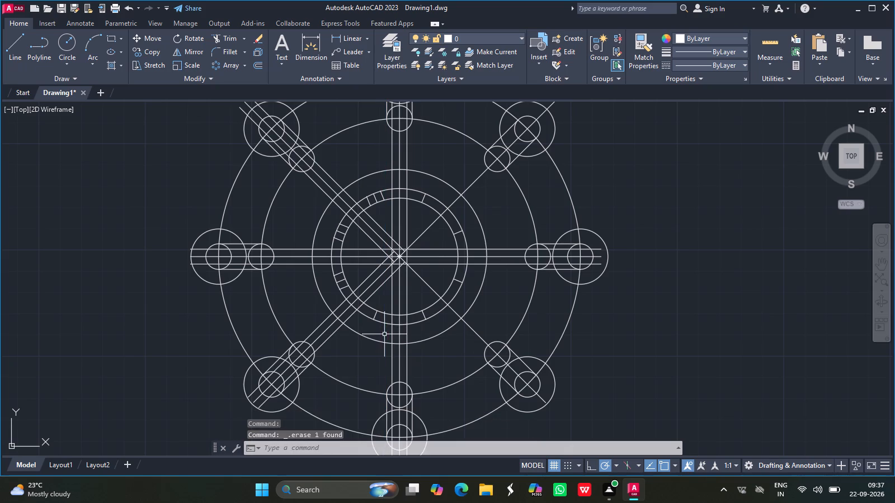
Offset the steep radial segment in the hub's lower-left quadrant by 3.5 to both of its sides.
left_click(259, 64)
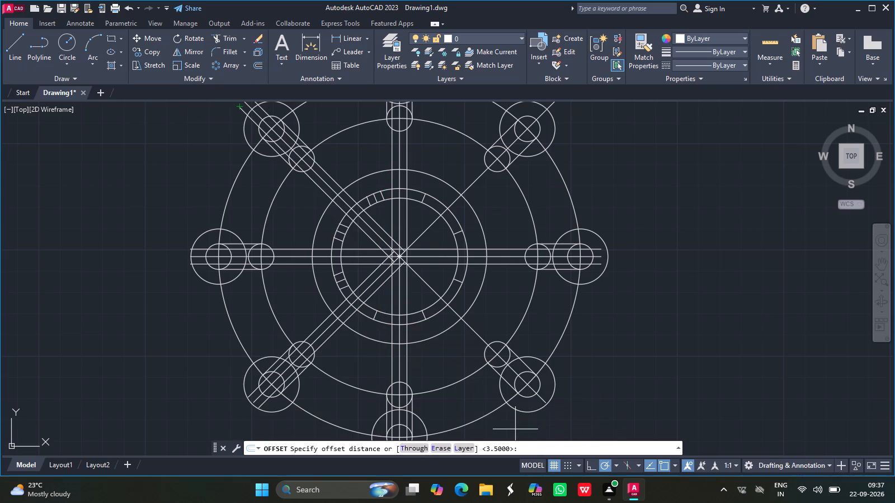
left_click(538, 447)
type("3.5")
key("Return")
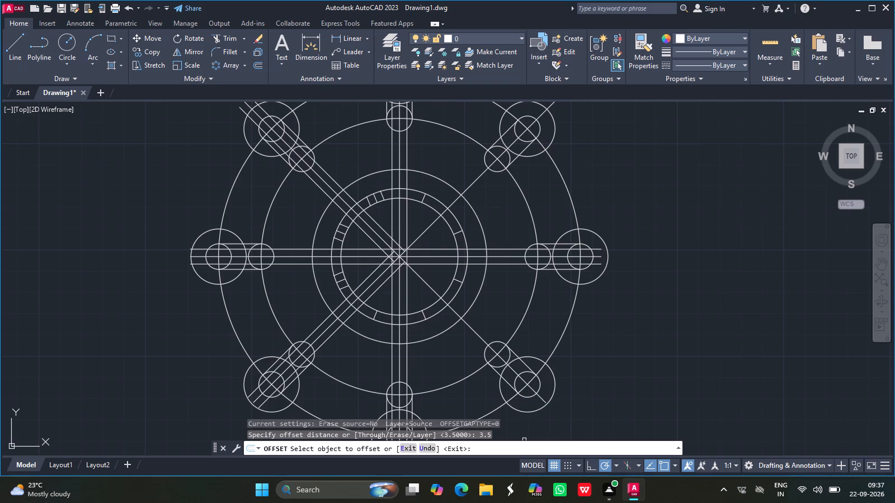
left_click(377, 313)
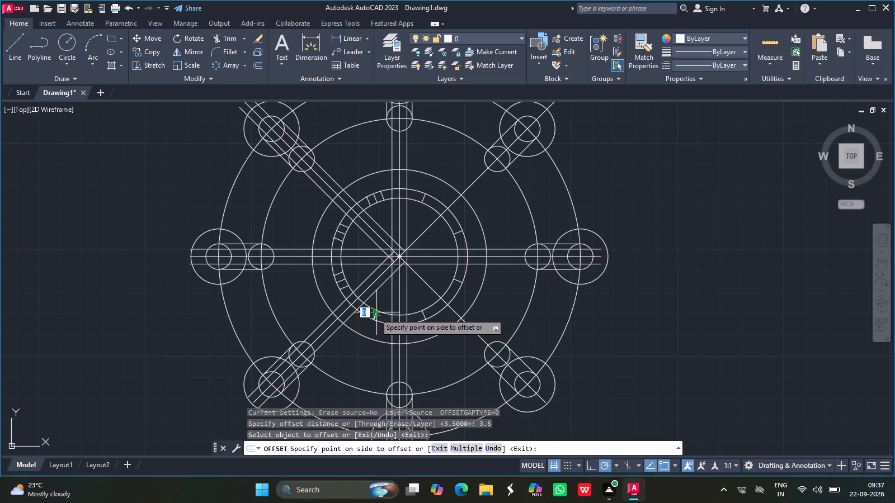
left_click(374, 313)
left_click_drag(375, 316, 366, 315)
left_click(366, 315)
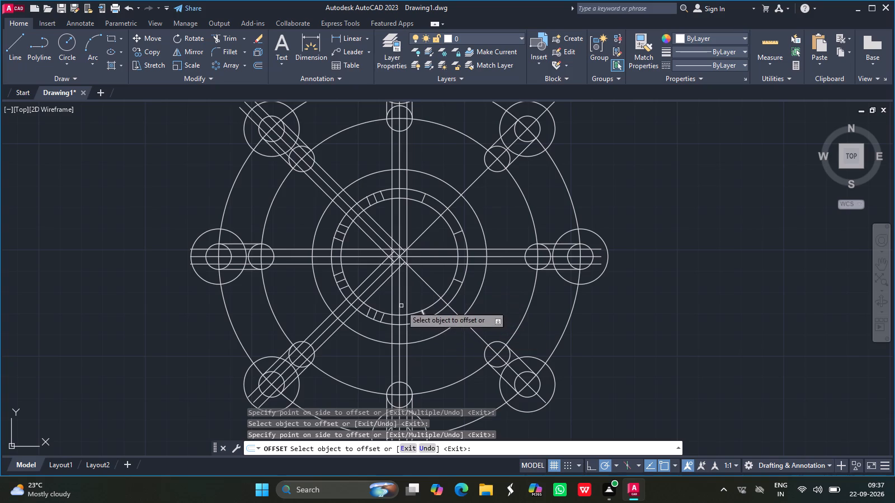
Offset the steep radial segment in the hub's lower-right quadrant by 3.5 to both of its sides.
left_click(423, 315)
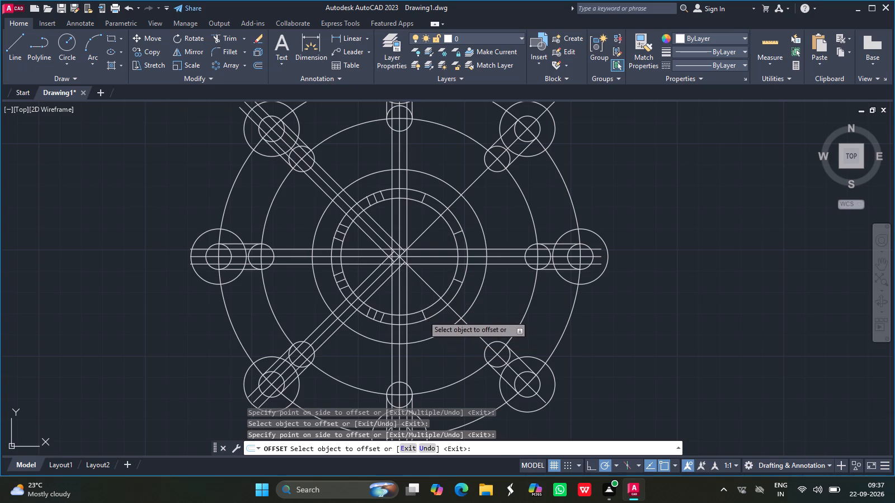
left_click(421, 316)
left_click(423, 315)
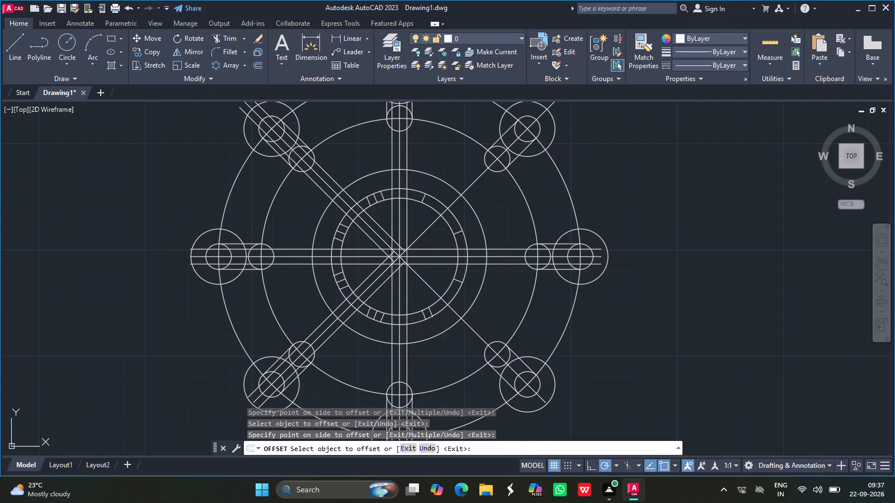
left_click(421, 316)
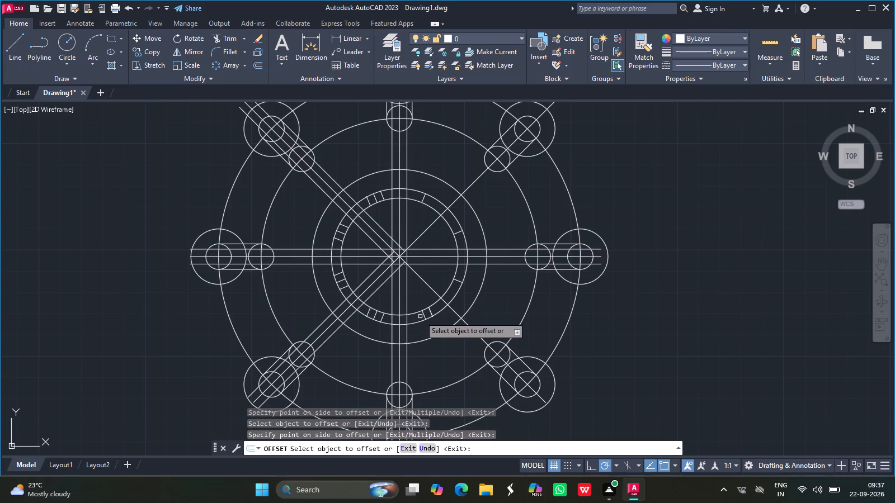
left_click_drag(425, 316, 417, 320)
left_click(417, 320)
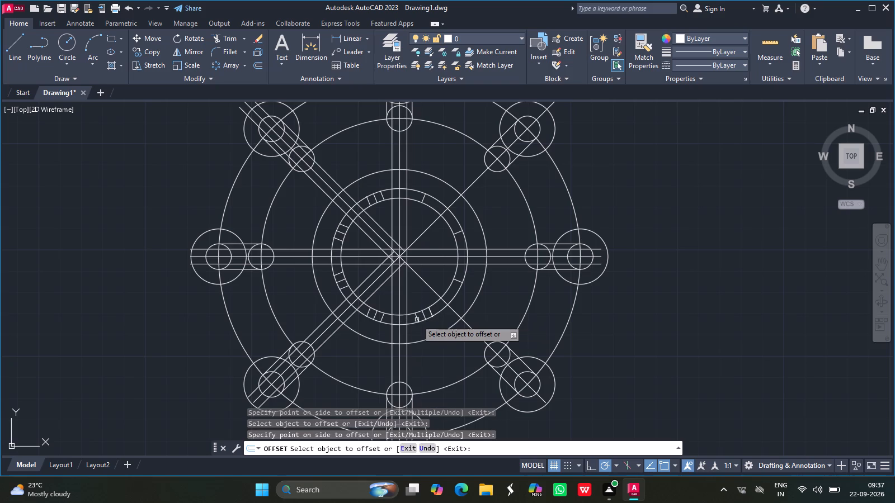
Offset the lower-right diagonal centreline by 3.5 to both of its sides.
left_click(455, 310)
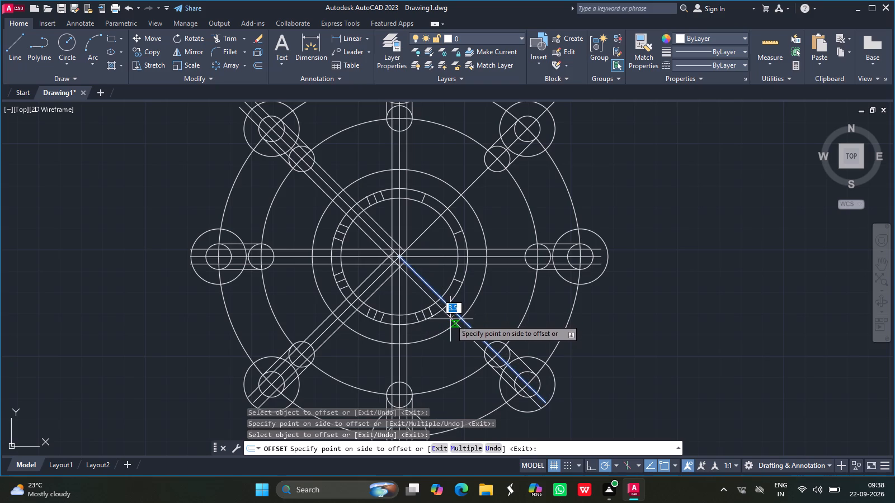
left_click_drag(450, 319, 457, 312)
left_click_drag(457, 312, 464, 307)
left_click_drag(464, 307, 466, 280)
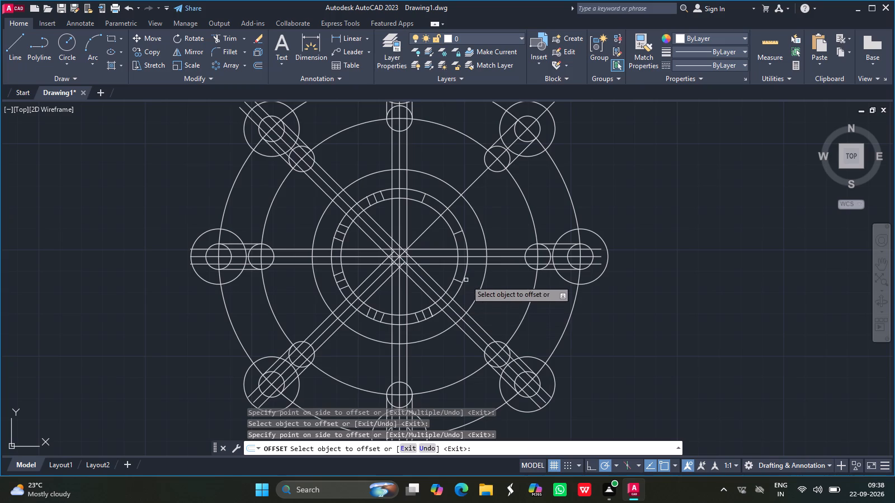
Offset the shallow radial segment in the hub's lower-right quadrant by 3.5 to both of its sides.
left_click_drag(466, 280, 460, 282)
left_click_drag(460, 282, 458, 287)
left_click_drag(458, 287, 458, 281)
left_click_drag(458, 281, 459, 274)
left_click_drag(459, 274, 459, 273)
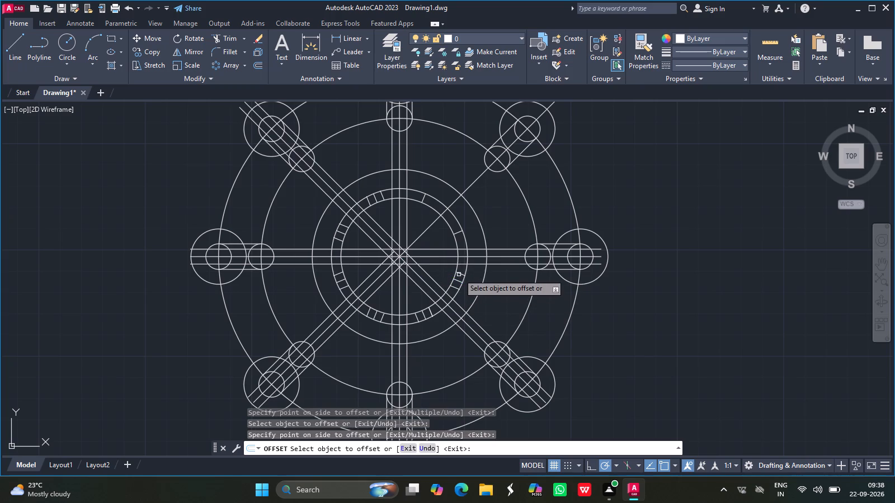
left_click_drag(459, 273, 463, 263)
left_click(463, 263)
left_click_drag(463, 266, 463, 265)
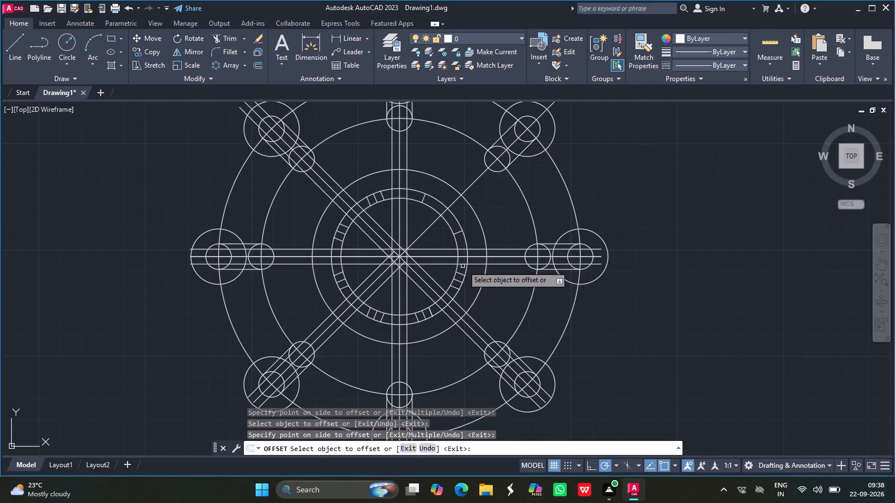
left_click_drag(463, 265, 469, 261)
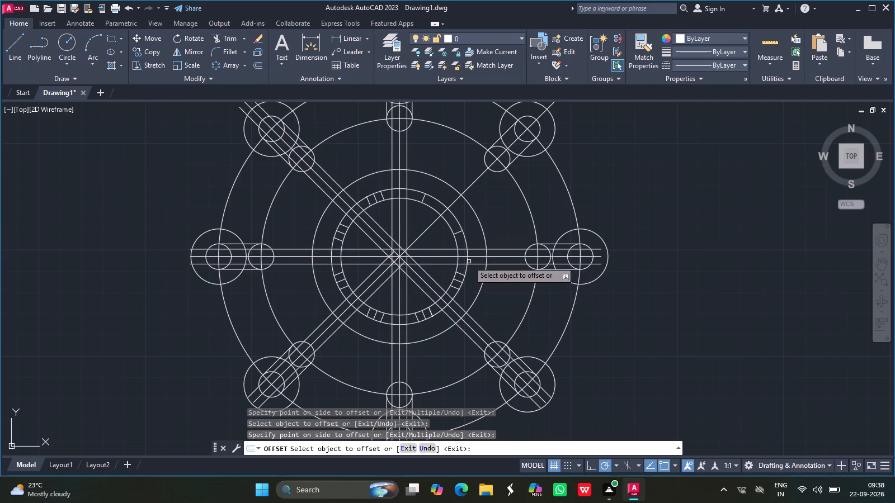
left_click_drag(469, 261, 489, 271)
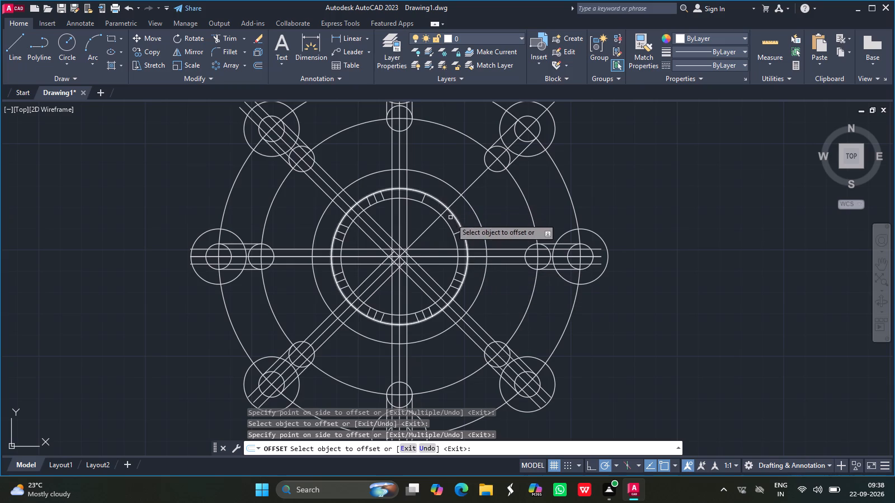
Offset the shallow radial segment in the hub's upper-right quadrant by 3.5 to both of its sides.
left_click_drag(458, 231, 454, 221)
left_click_drag(454, 221, 456, 234)
left_click(456, 234)
left_click_drag(459, 238, 446, 211)
Offset the upper-right diagonal centreline by 3.5 to both of its sides.
left_click(446, 211)
left_click(442, 209)
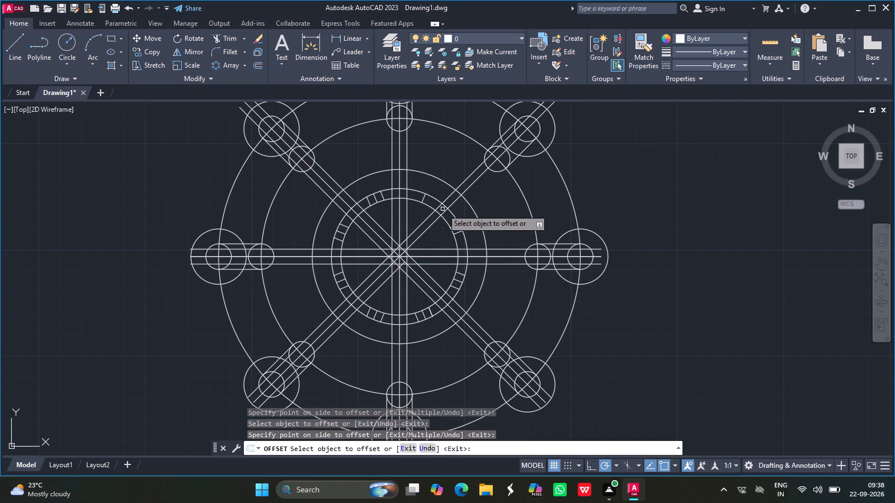
left_click_drag(447, 211, 453, 215)
left_click(453, 215)
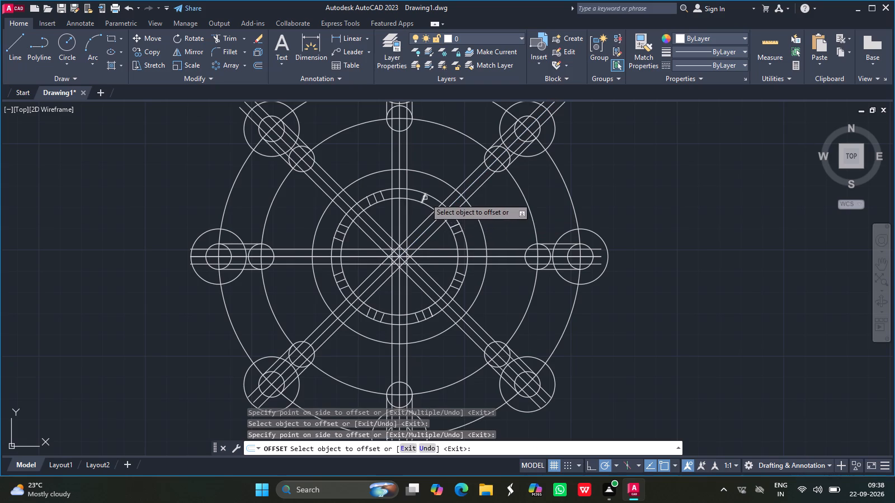
Offset the steep radial segment in the hub's upper-right quadrant by 3.5 to both of its sides and finish offsetting.
left_click_drag(425, 198, 419, 196)
left_click(419, 196)
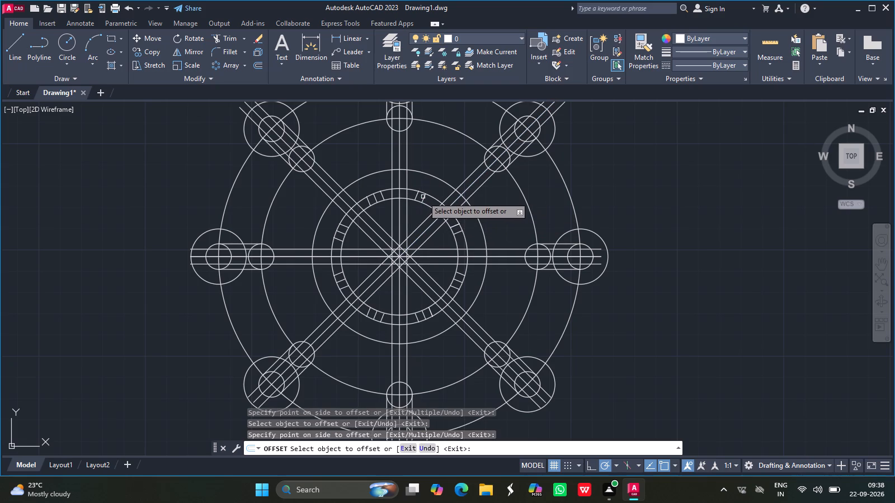
left_click_drag(423, 197, 429, 202)
left_click(429, 202)
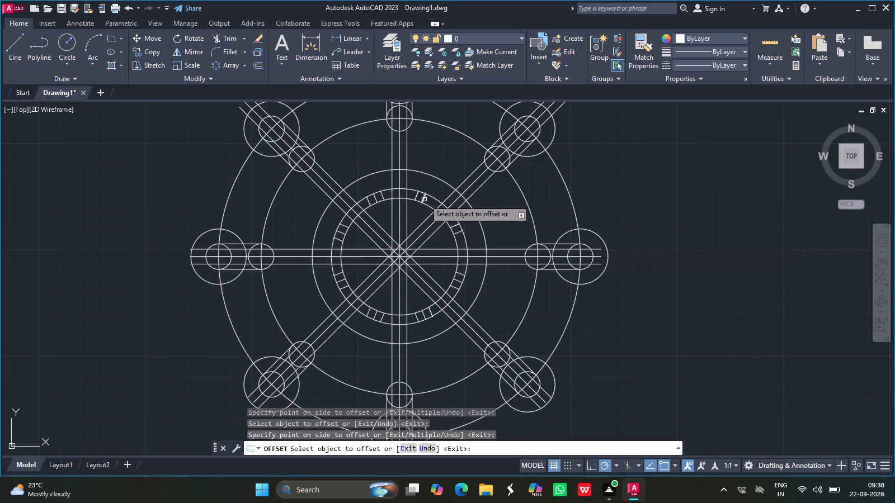
left_click(425, 200)
left_click(429, 202)
key("Return")
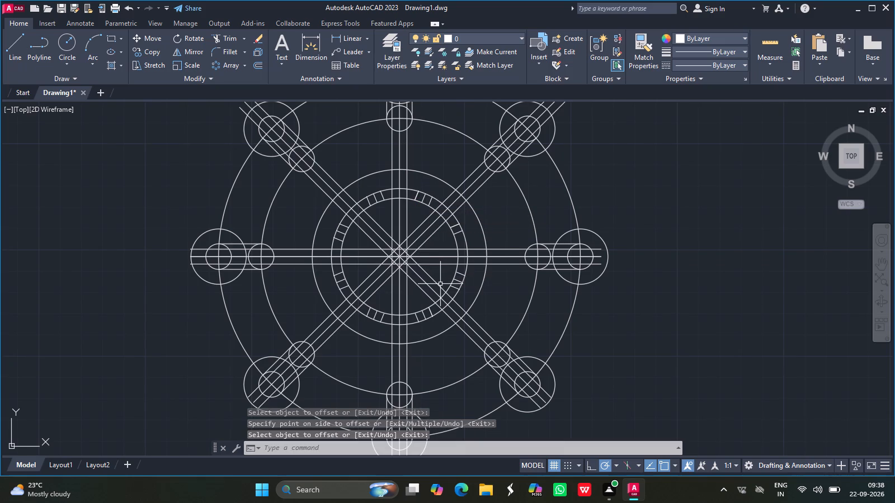
Inside the hub's innermost circle, trim the three upper-right diagonal lines and the two offset lines beside the right half of the horizontal centreline.
scroll(440, 284, "down", 2, "ctrl")
scroll(440, 284, "up", 1, "ctrl")
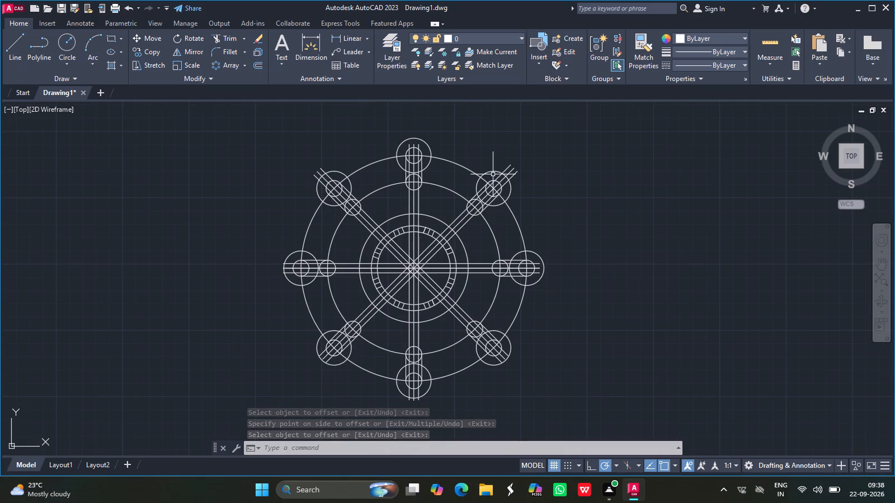
scroll(437, 226, "up", 2, "ctrl")
scroll(437, 226, "down", 1, "ctrl")
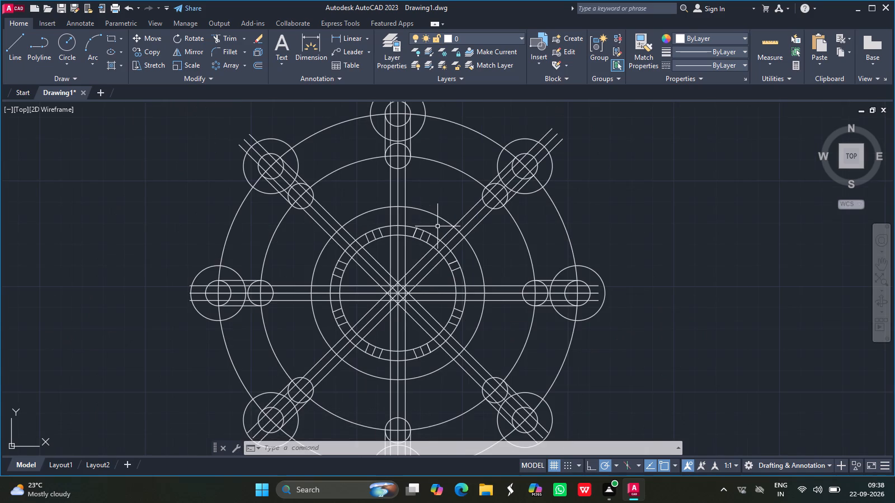
left_click(229, 36)
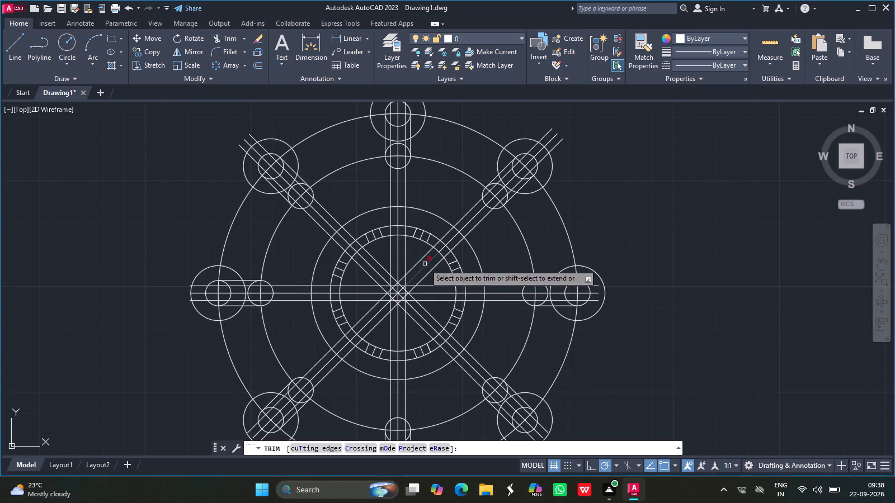
left_click_drag(422, 259, 428, 263)
left_click_drag(428, 263, 432, 267)
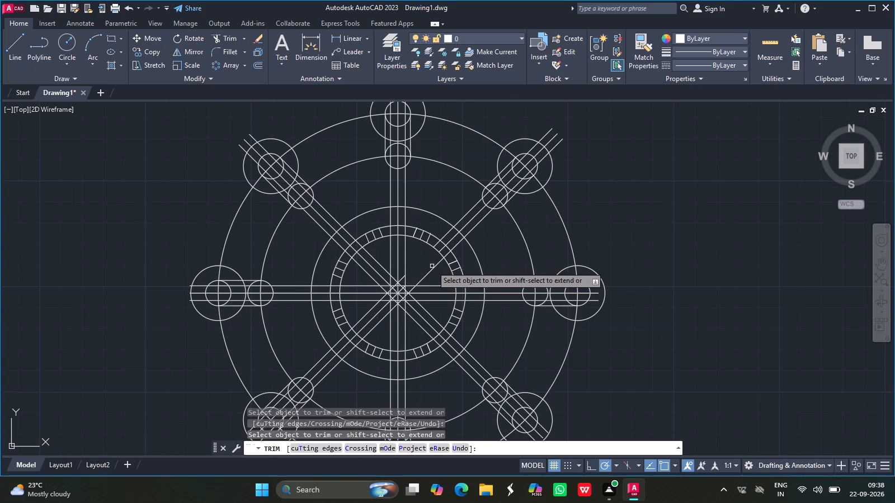
left_click_drag(432, 267, 433, 268)
left_click_drag(433, 268, 443, 284)
left_click_drag(443, 284, 437, 301)
left_click(437, 301)
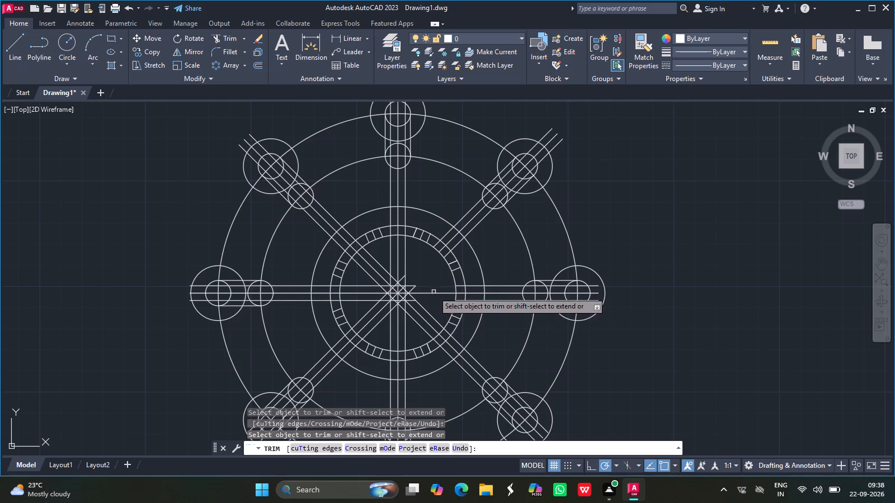
Inside the hub's innermost circle, trim the three lower-right diagonal lines and the two offset lines beside the lower vertical centreline.
left_click_drag(439, 323, 430, 323)
left_click_drag(430, 323, 422, 327)
left_click_drag(422, 327, 406, 326)
left_click_drag(406, 326, 392, 331)
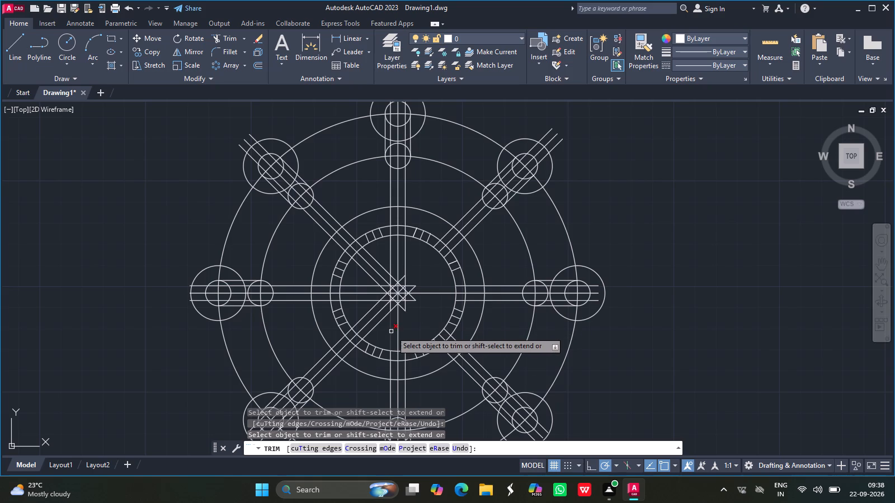
left_click_drag(392, 331, 390, 331)
Inside the hub's innermost circle, trim the three lower-left diagonal lines and the two offset lines beside the left half of the horizontal centreline.
left_click_drag(390, 331, 375, 325)
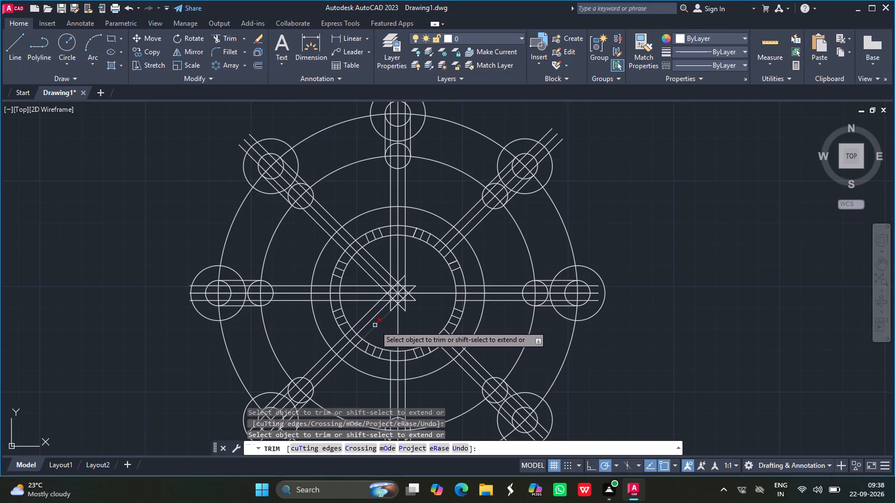
left_click_drag(375, 325, 376, 326)
left_click_drag(376, 326, 370, 321)
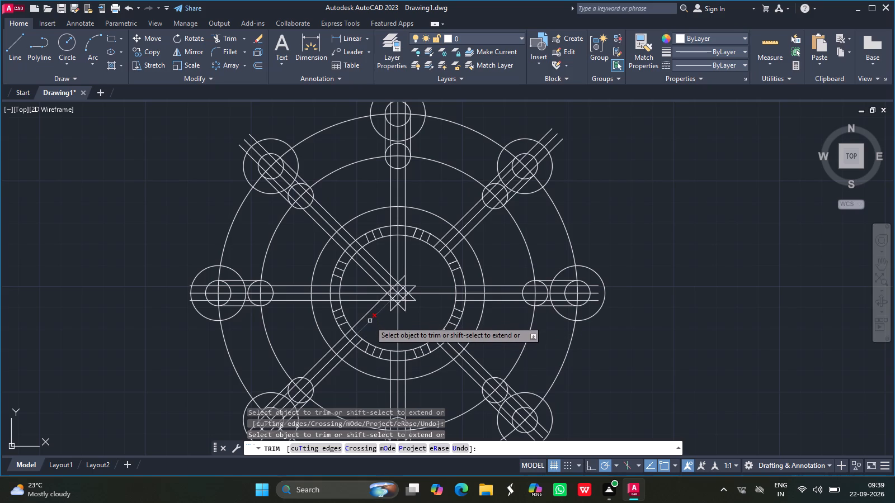
left_click(370, 321)
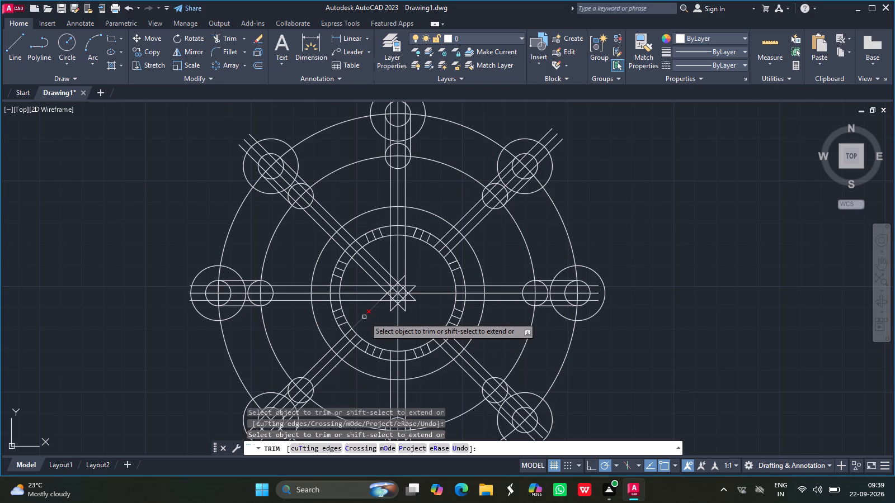
left_click(365, 319)
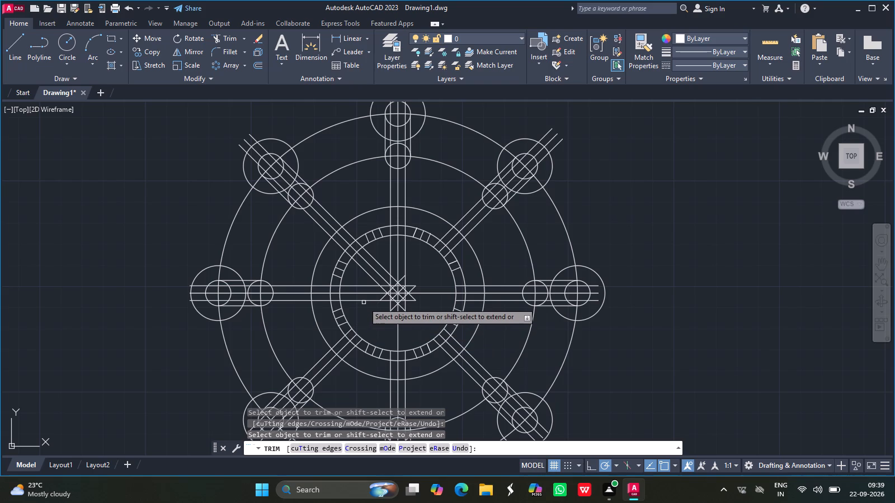
left_click_drag(361, 300, 362, 286)
left_click(362, 286)
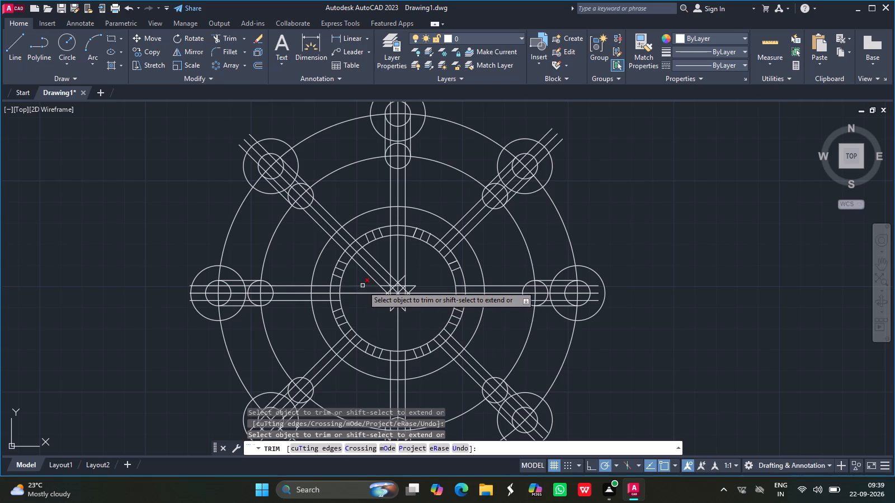
Inside the hub's innermost circle, trim the three upper-left diagonal lines and the two offset lines beside the upper vertical centreline.
left_click_drag(365, 269, 371, 264)
left_click(371, 264)
left_click_drag(373, 266, 373, 265)
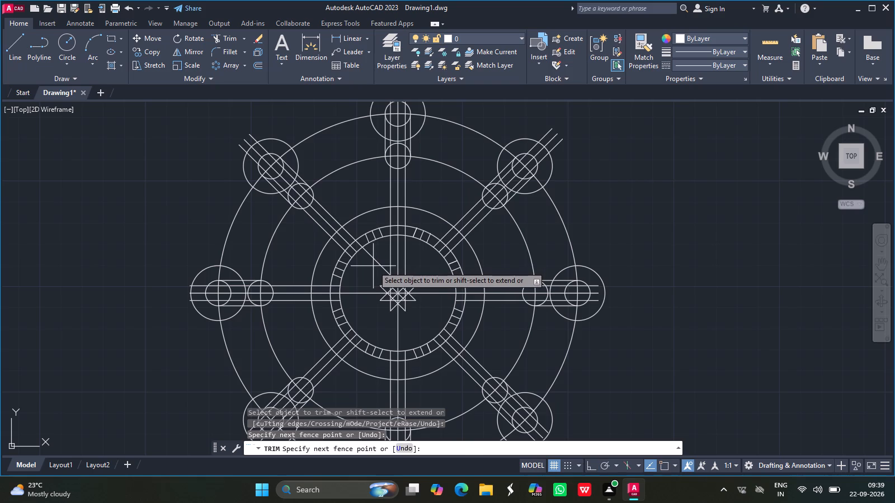
left_click_drag(373, 265, 379, 257)
left_click_drag(389, 258, 405, 260)
left_click(405, 260)
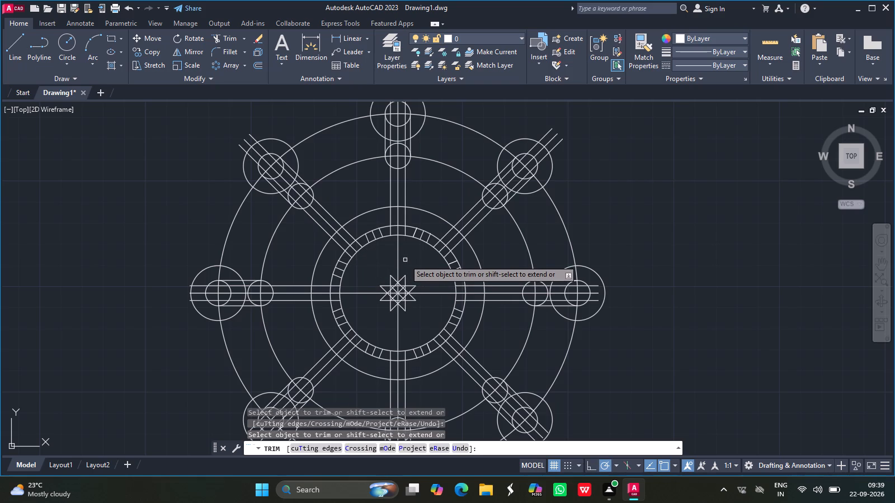
key("Return")
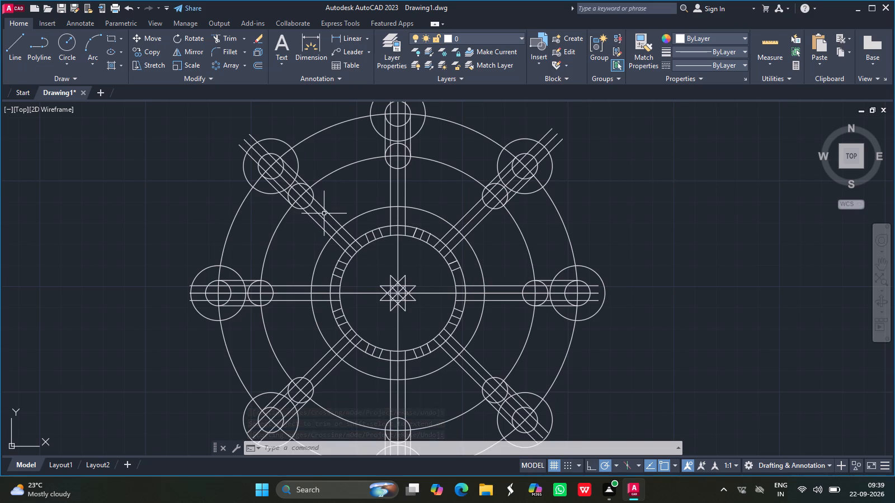
Erase the pairs of offset lines outside the hub's innermost circle along the upper-left diagonal, upper vertical and upper-right diagonal centrelines.
left_click_drag(331, 213, 318, 226)
left_click(318, 226)
key("Delete")
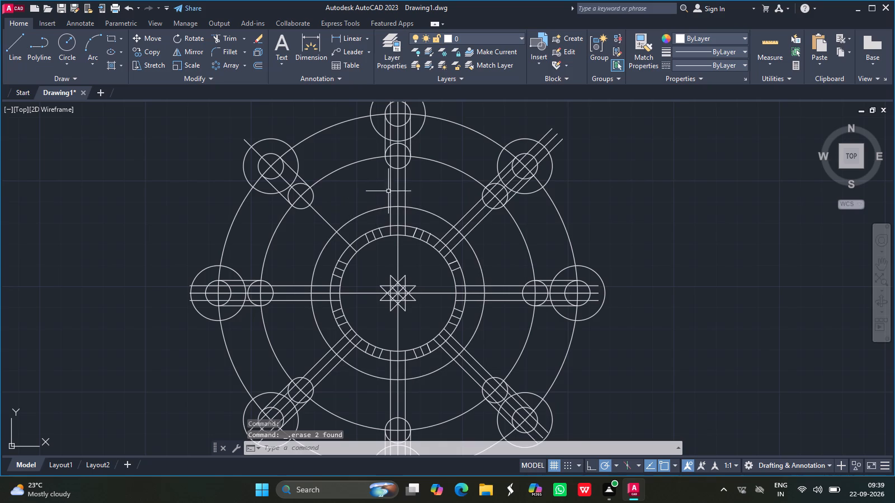
left_click_drag(390, 189, 406, 187)
left_click(406, 187)
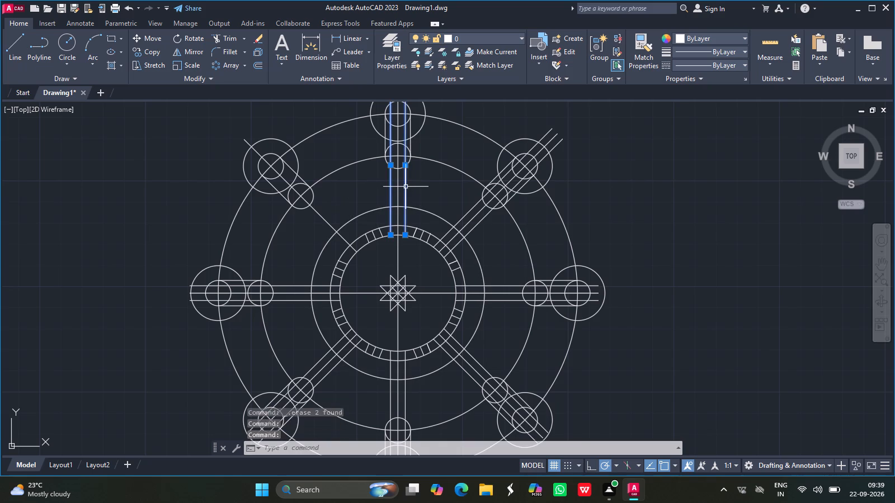
key("Delete")
left_click_drag(471, 210, 479, 219)
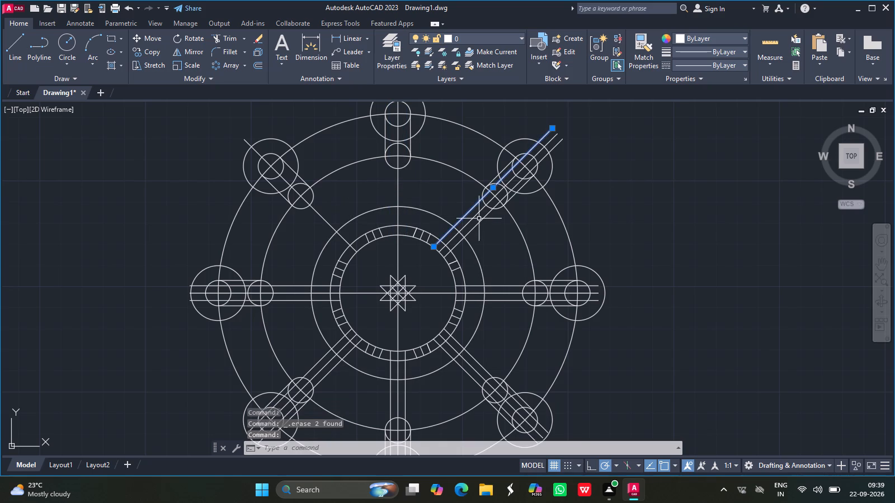
left_click_drag(479, 219, 480, 221)
left_click(480, 221)
key("Delete")
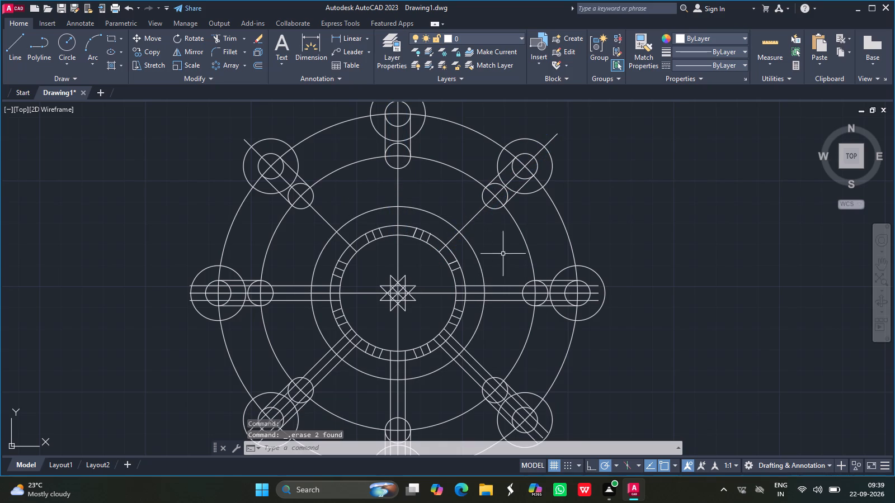
Erase the pairs of offset lines along the right half of the horizontal centreline and the lower-right diagonal centreline.
left_click(498, 284)
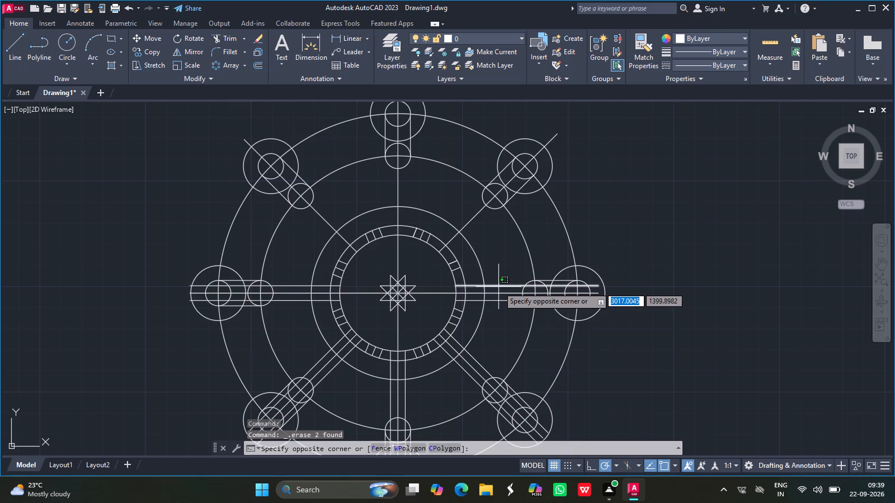
left_click(498, 287)
left_click(503, 300)
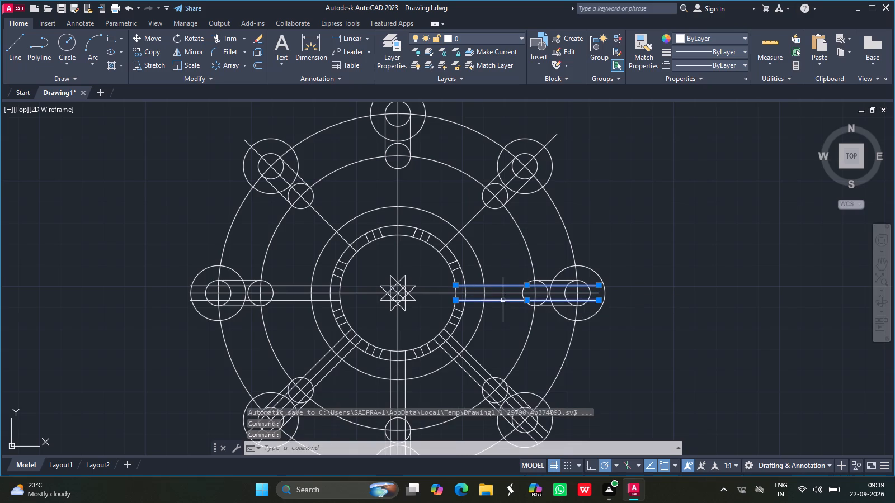
key("Delete")
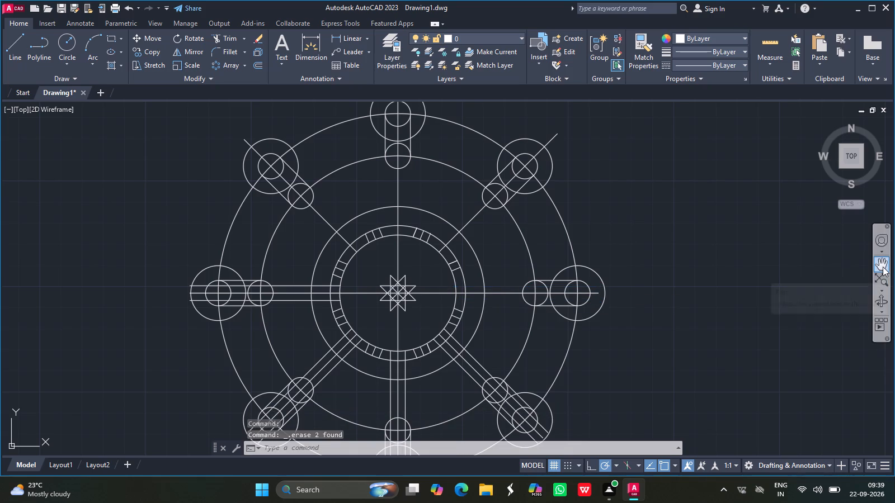
left_click(883, 267)
left_click_drag(467, 243, 481, 193)
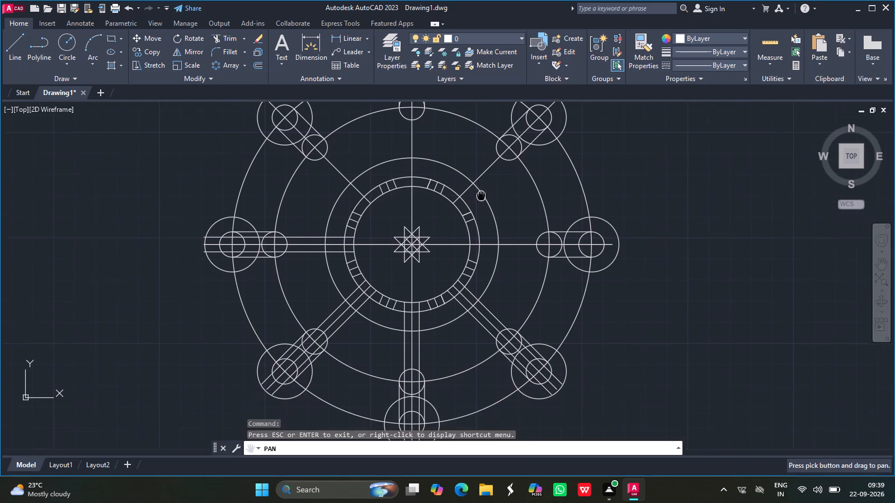
left_click_drag(481, 193, 486, 126)
key("Escape")
key("Escape")
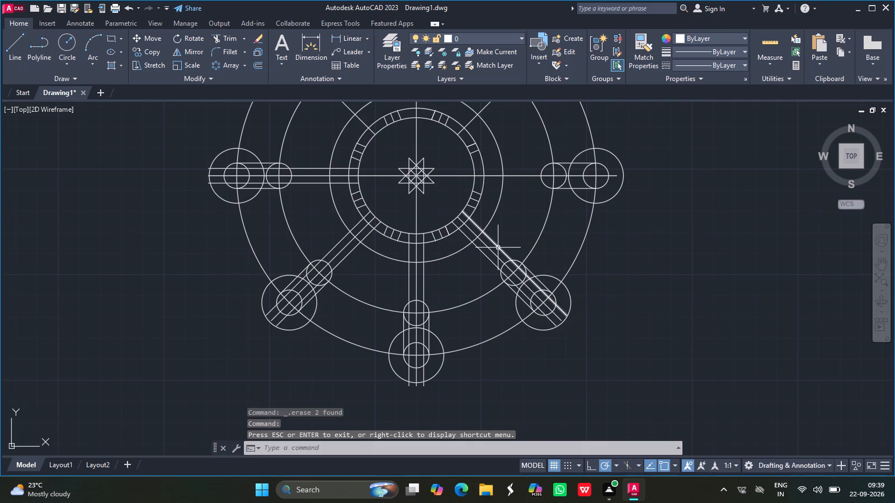
left_click_drag(498, 248, 486, 256)
left_click(486, 256)
key("Delete")
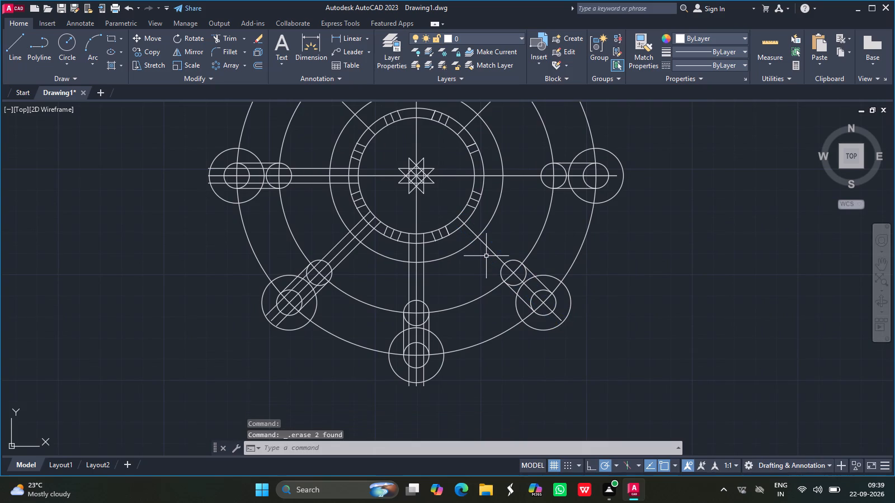
Erase the pairs of offset lines along the lower vertical, lower-left diagonal and left horizontal centrelines.
left_click_drag(425, 278, 409, 275)
left_click(409, 275)
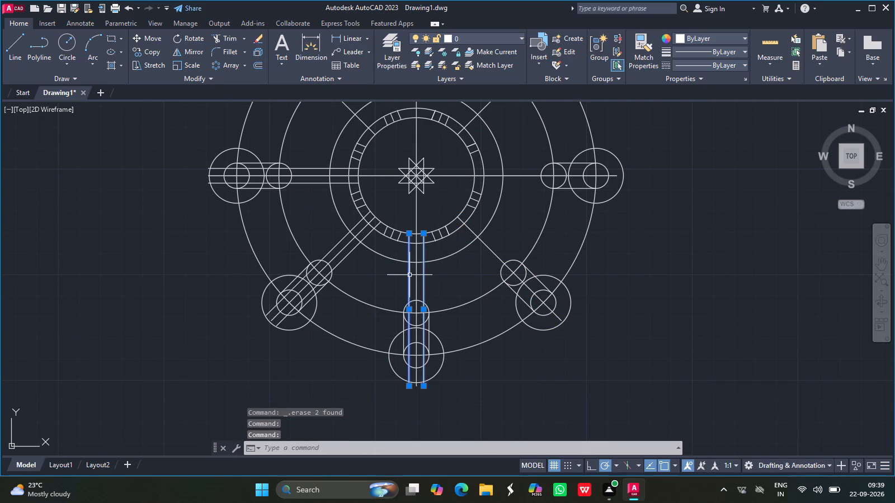
key("Delete")
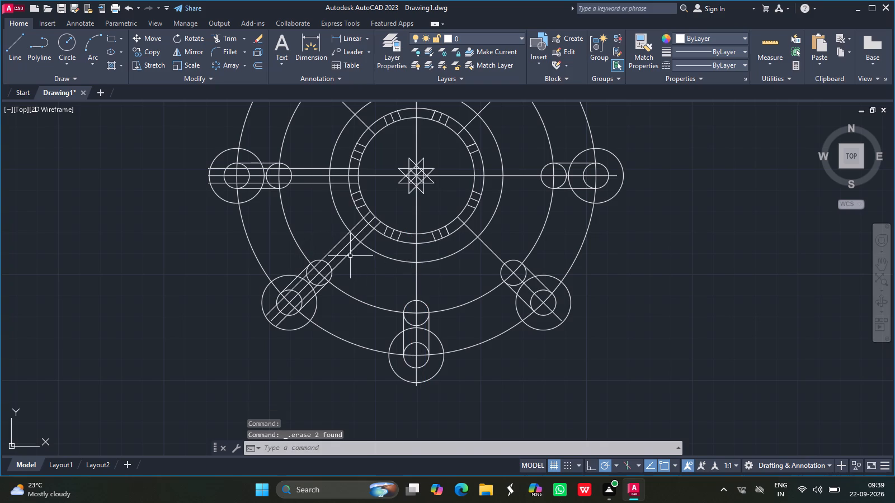
left_click(349, 256)
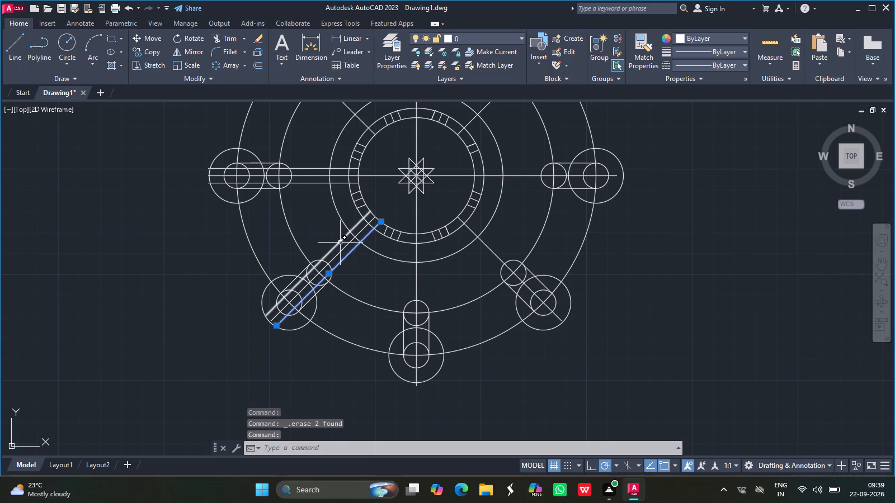
left_click(340, 243)
key("Delete")
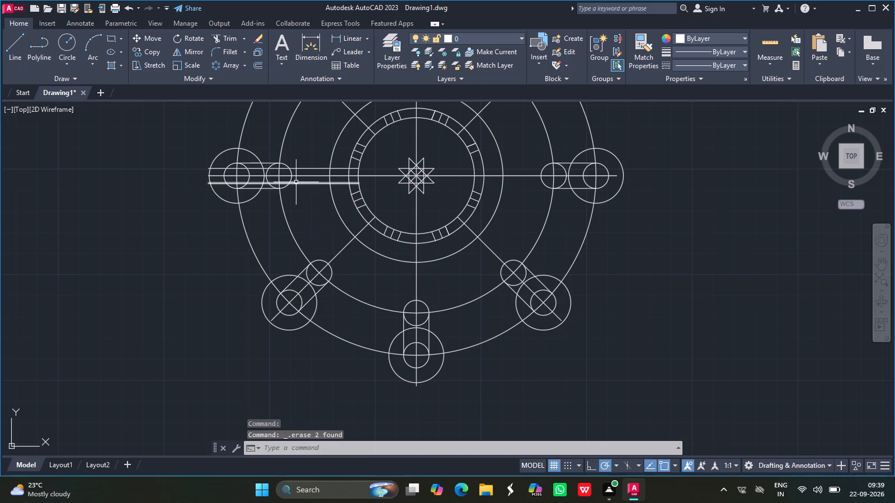
left_click(302, 183)
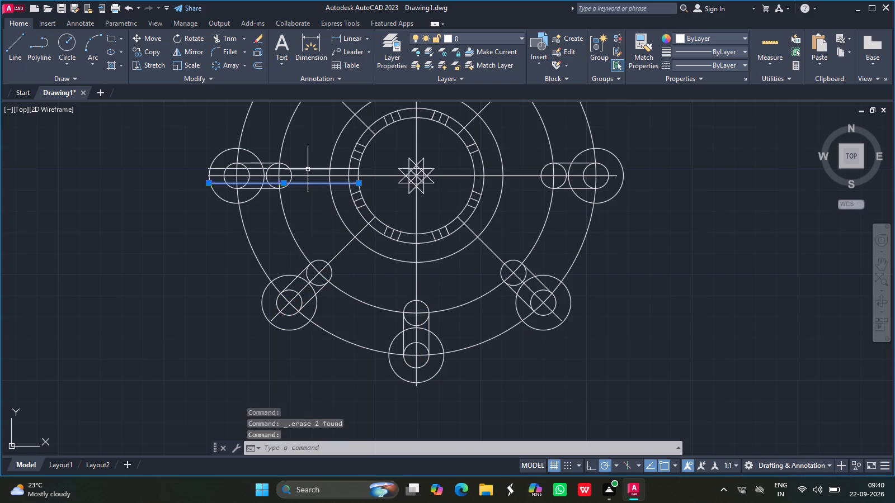
left_click(308, 169)
key("Delete")
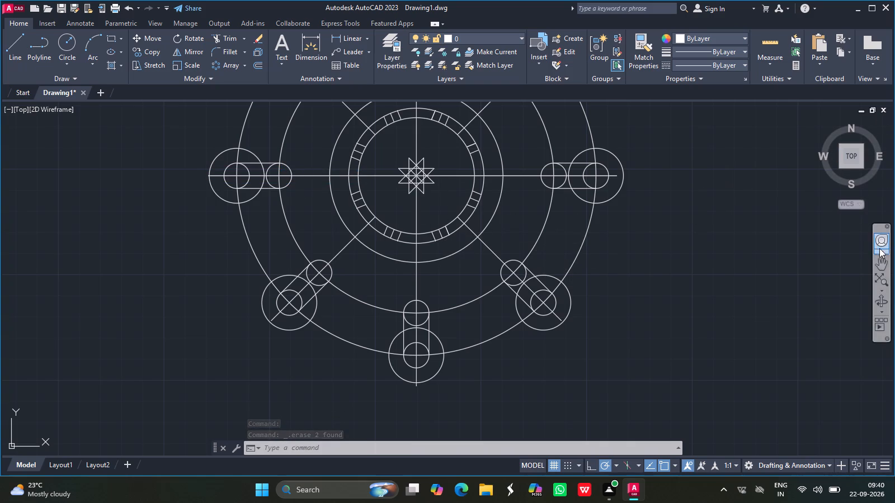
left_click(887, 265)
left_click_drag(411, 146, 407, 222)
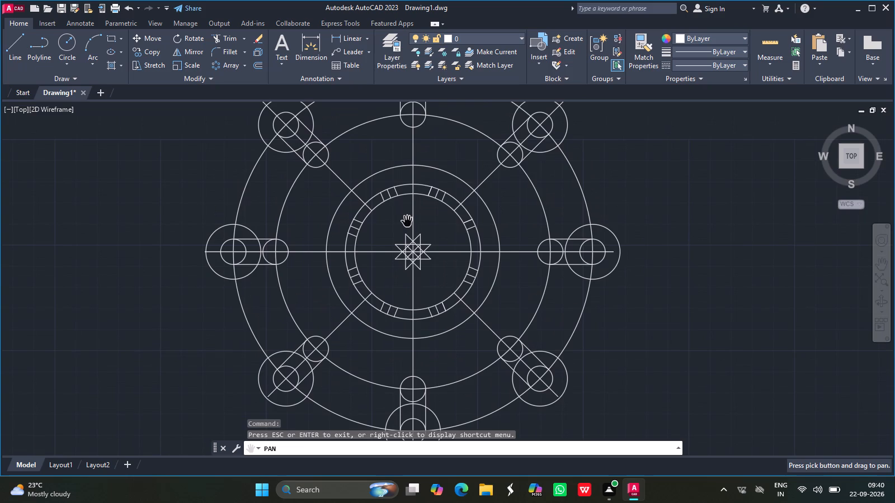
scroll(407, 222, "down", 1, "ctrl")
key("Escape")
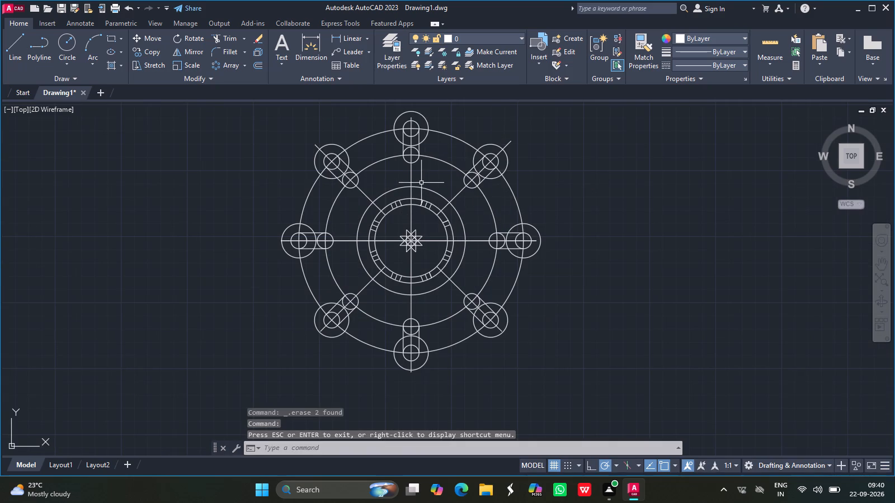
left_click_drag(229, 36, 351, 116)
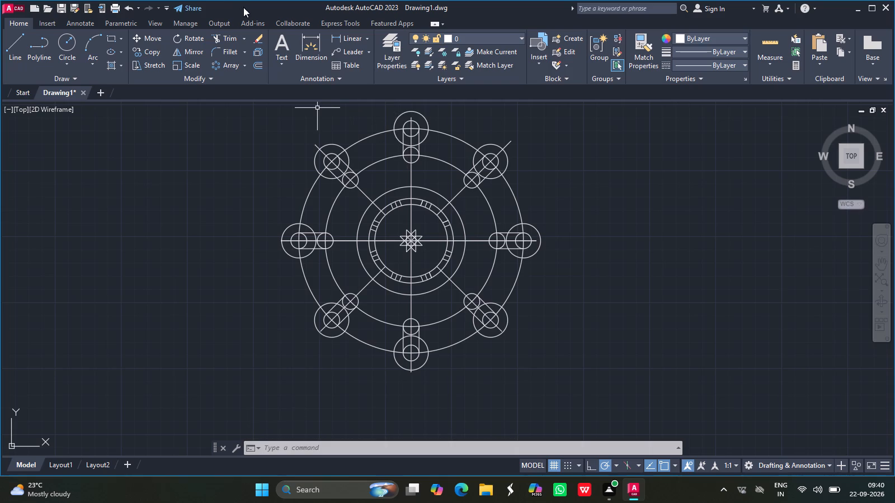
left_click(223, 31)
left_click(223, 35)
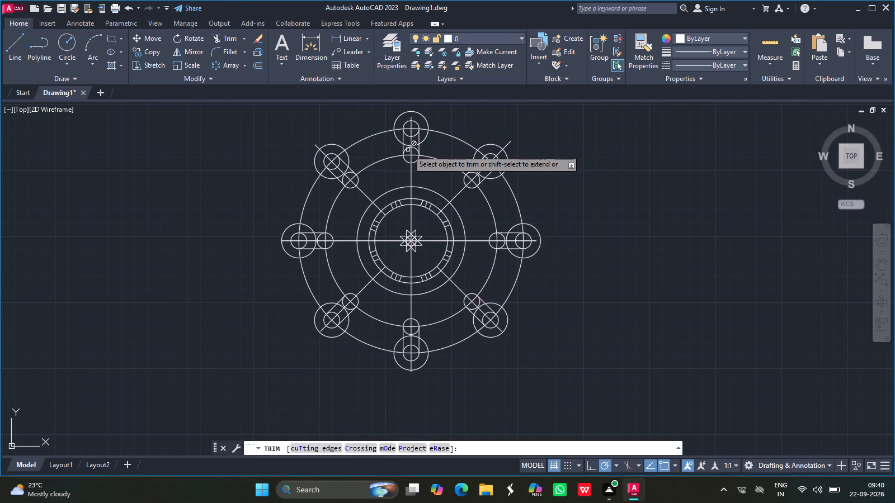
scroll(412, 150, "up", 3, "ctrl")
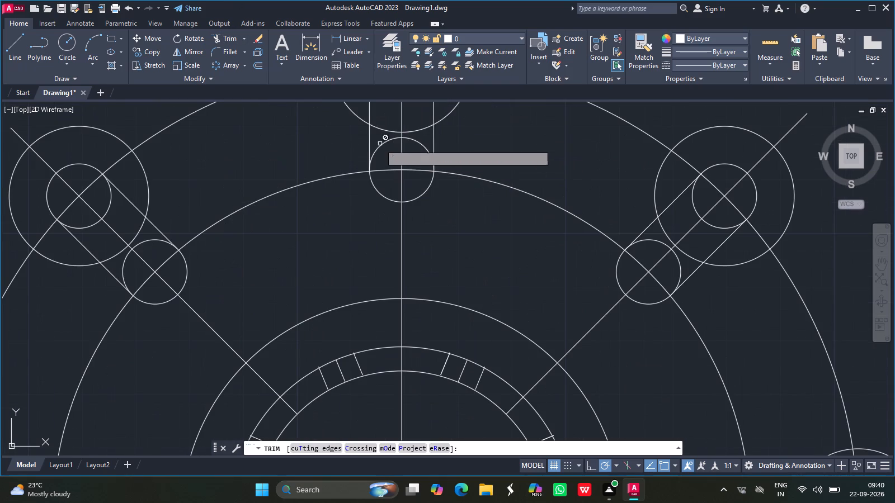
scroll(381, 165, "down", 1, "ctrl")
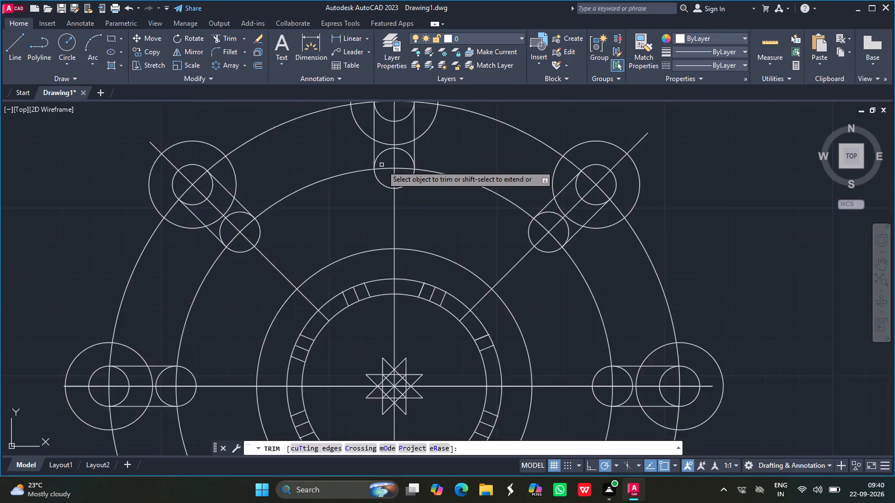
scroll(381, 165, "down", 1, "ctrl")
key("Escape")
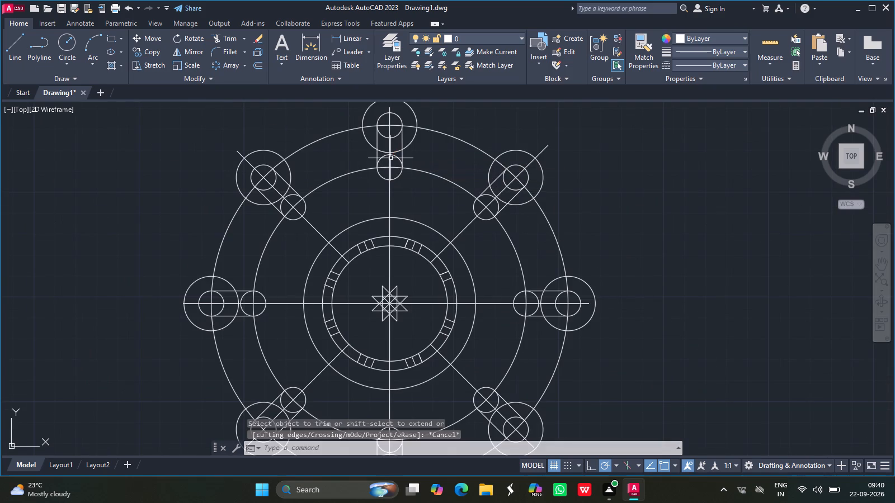
Explode the eight-item polar array of small circles on the inner pitch circle.
left_click(396, 158)
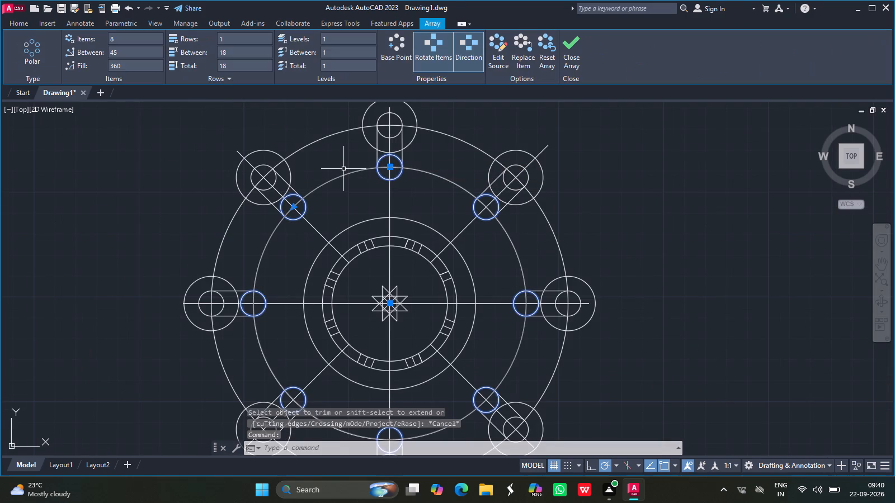
type("ex[")
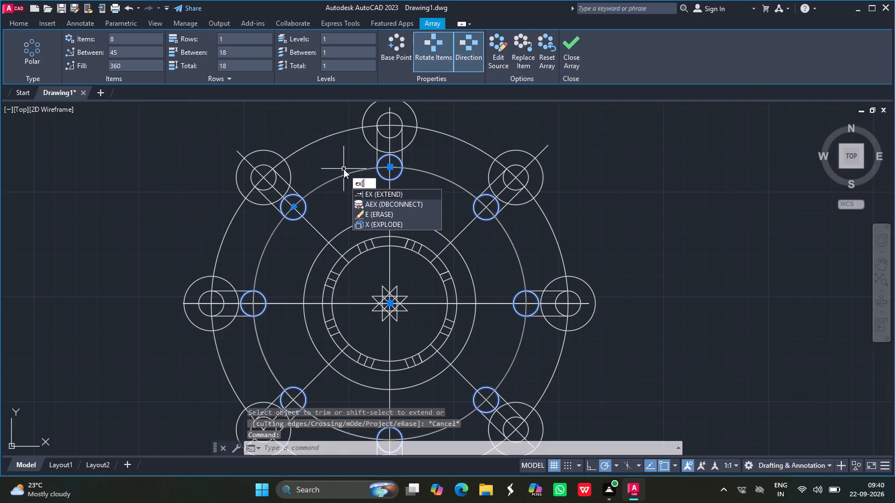
key("BackSpace")
type("pl")
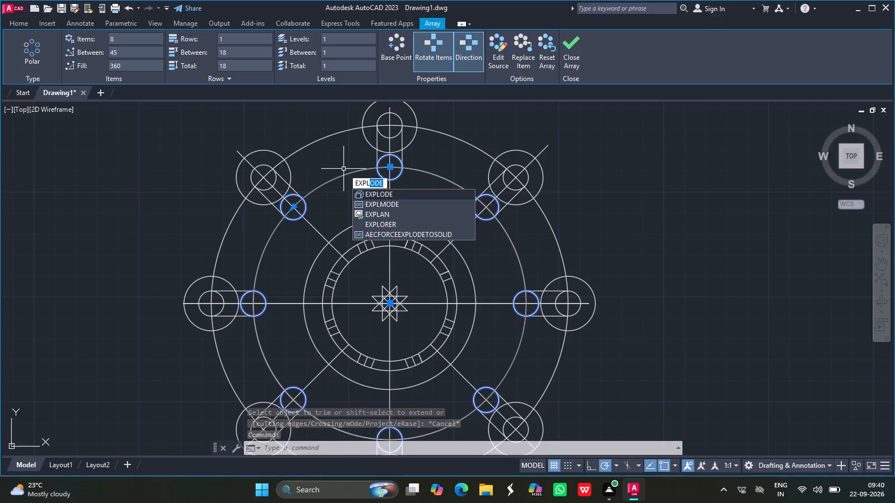
left_click(377, 193)
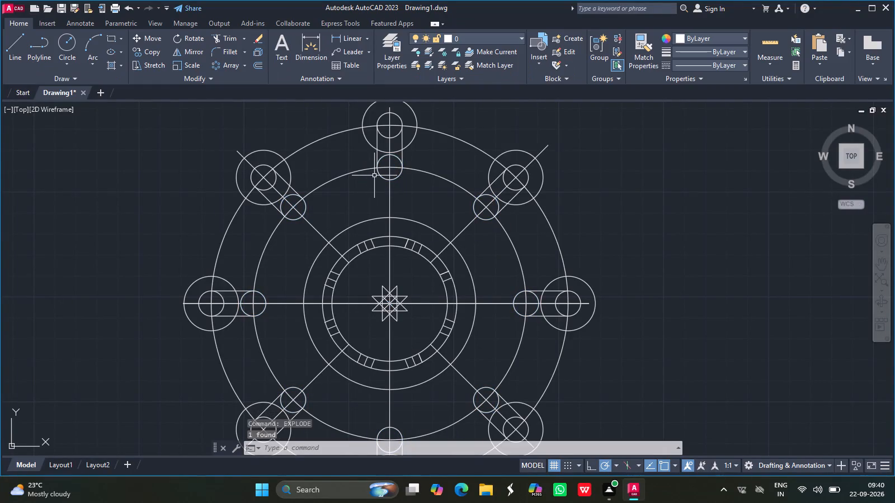
Trim the arcs of both small end circles inside the top slot, leaving only its rounded ends.
left_click(224, 39)
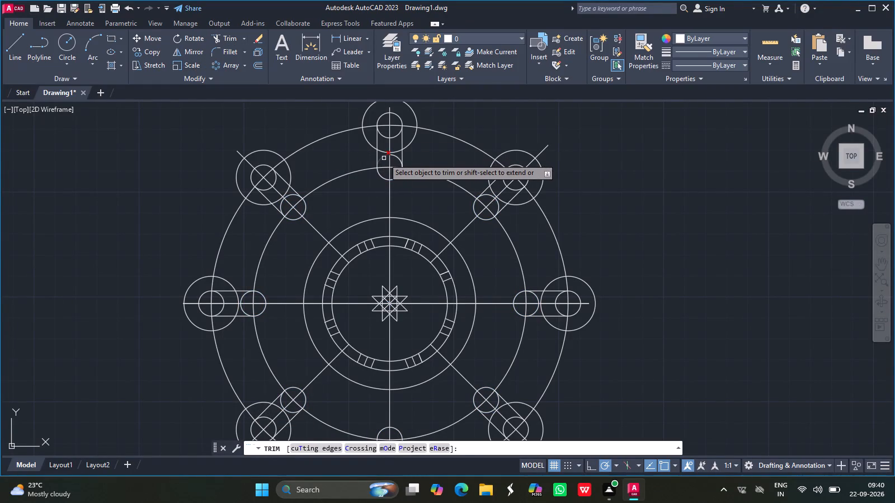
left_click_drag(384, 158, 397, 159)
left_click_drag(397, 159, 393, 144)
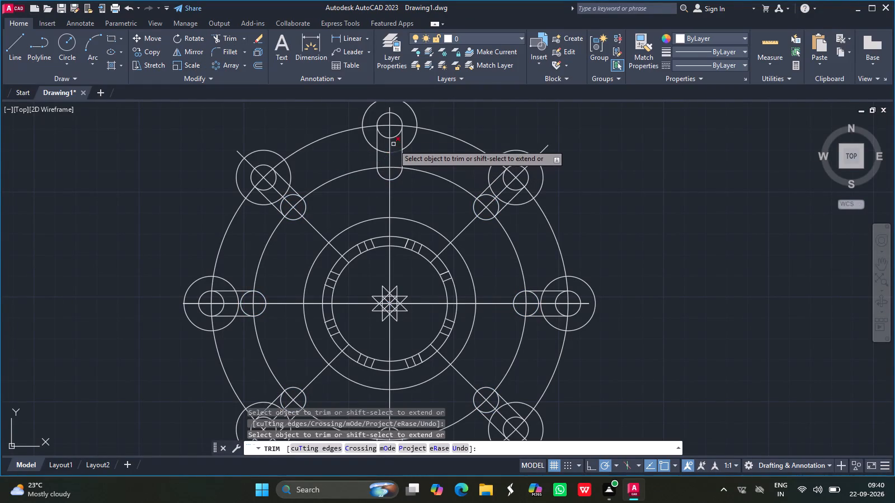
left_click_drag(393, 144, 397, 135)
left_click_drag(397, 135, 385, 135)
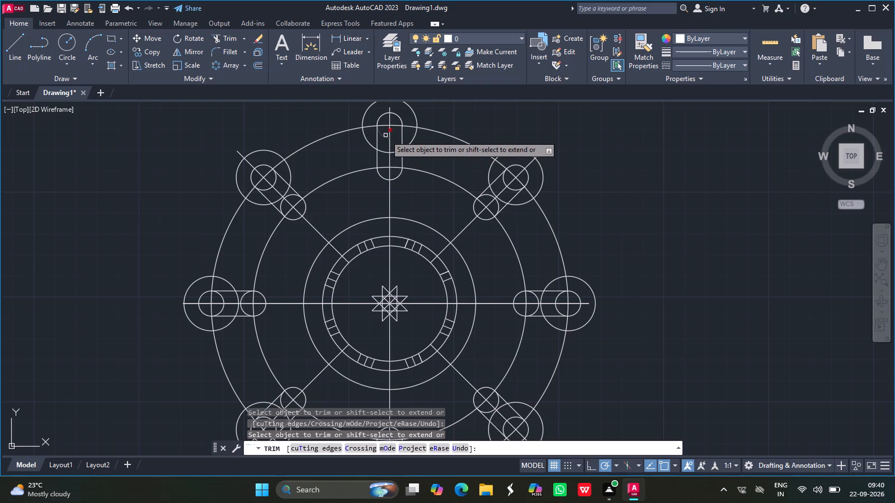
left_click(385, 135)
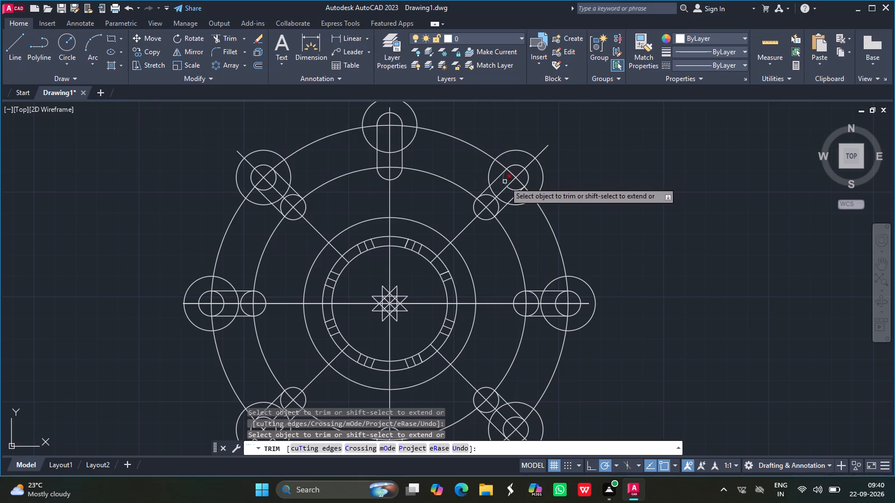
Trim the inner arcs of both small end circles inside the upper-right diagonal slot and the right horizontal slot.
left_click_drag(505, 182, 514, 189)
left_click(514, 189)
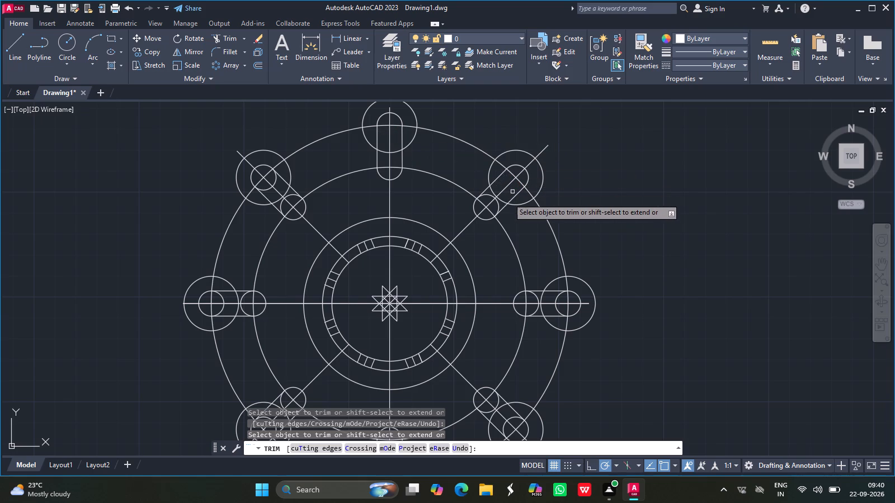
left_click_drag(497, 209, 486, 196)
left_click(486, 196)
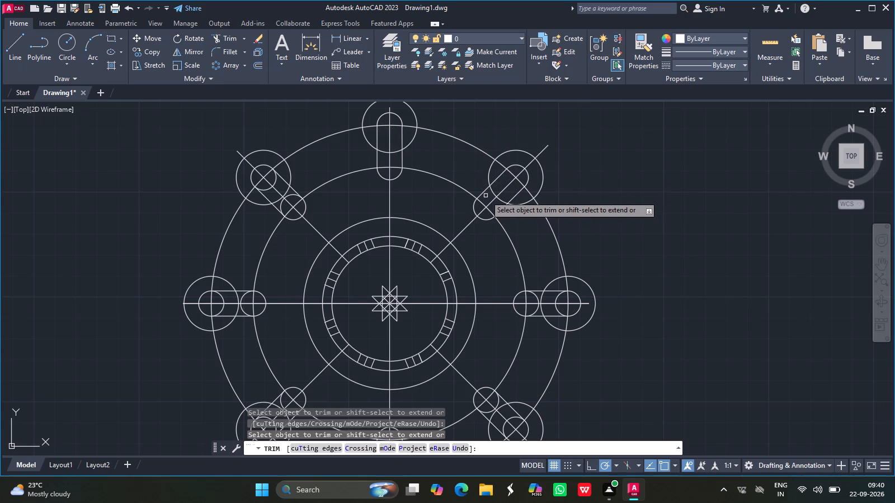
left_click(535, 300)
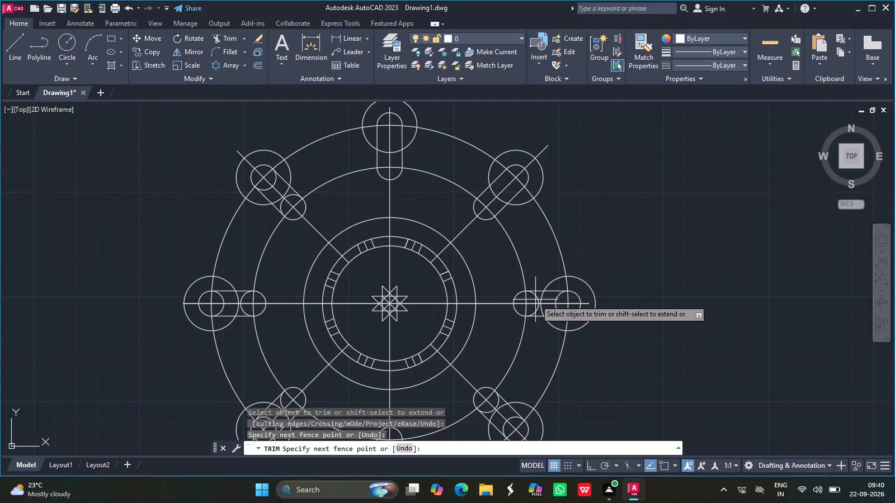
left_click(536, 297)
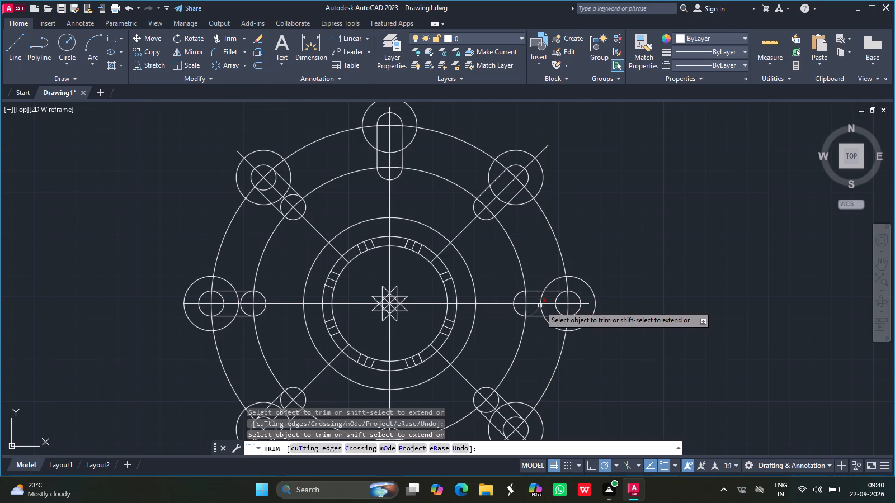
left_click(538, 309)
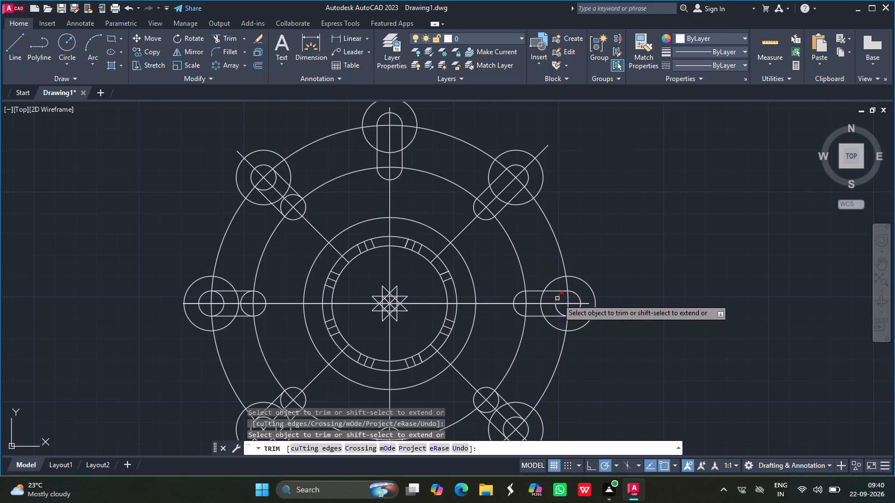
left_click_drag(557, 298, 559, 313)
left_click(559, 313)
key("Return")
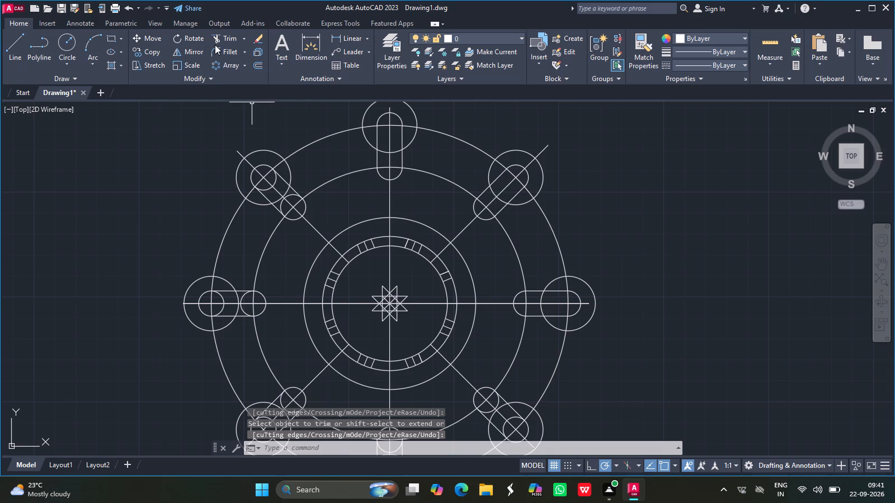
Trim the inner arcs of both small end circles inside the upper-left diagonal slot and the left horizontal slot.
left_click(231, 34)
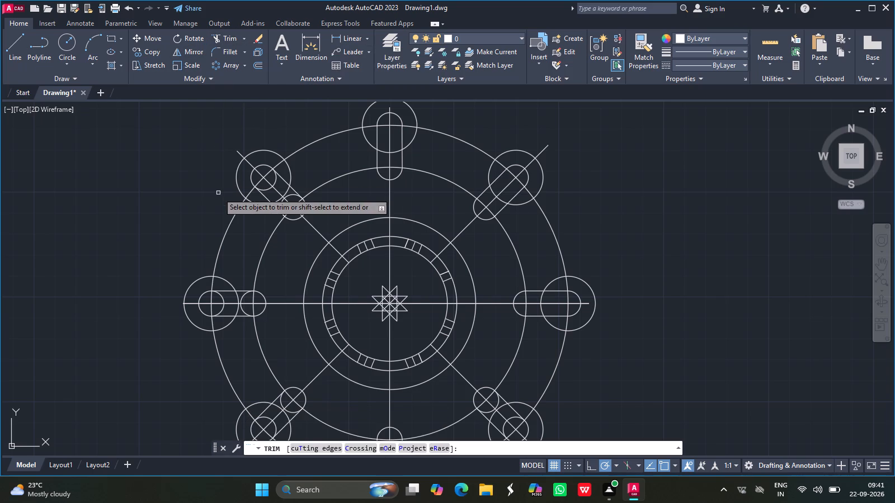
left_click(268, 188)
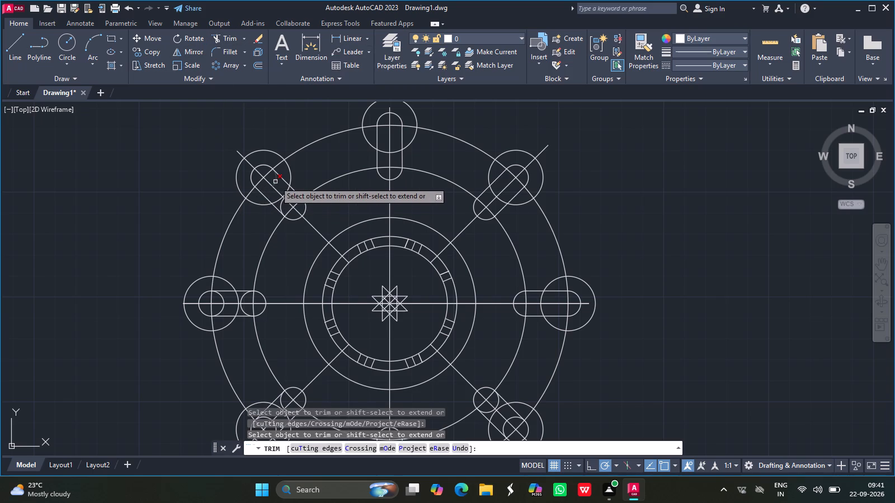
left_click_drag(275, 182, 284, 206)
left_click_drag(280, 206, 290, 195)
left_click(290, 195)
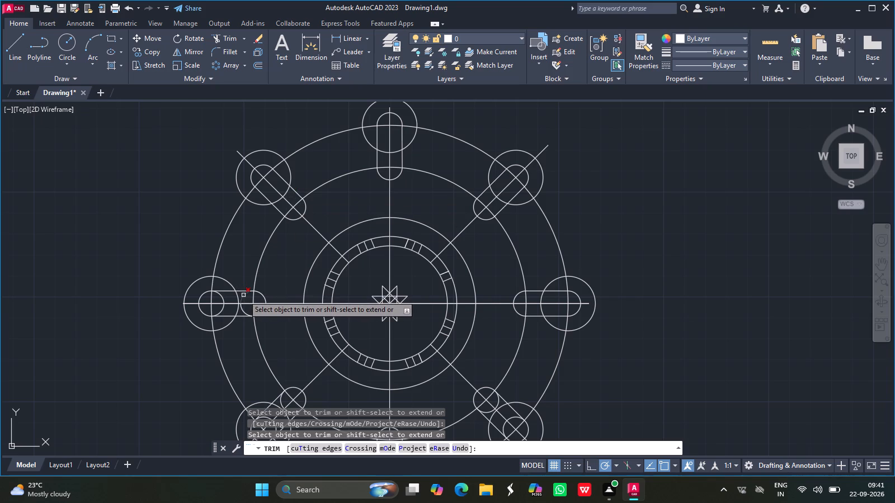
left_click_drag(244, 295, 244, 313)
left_click_drag(244, 313, 221, 309)
left_click_drag(221, 309, 220, 296)
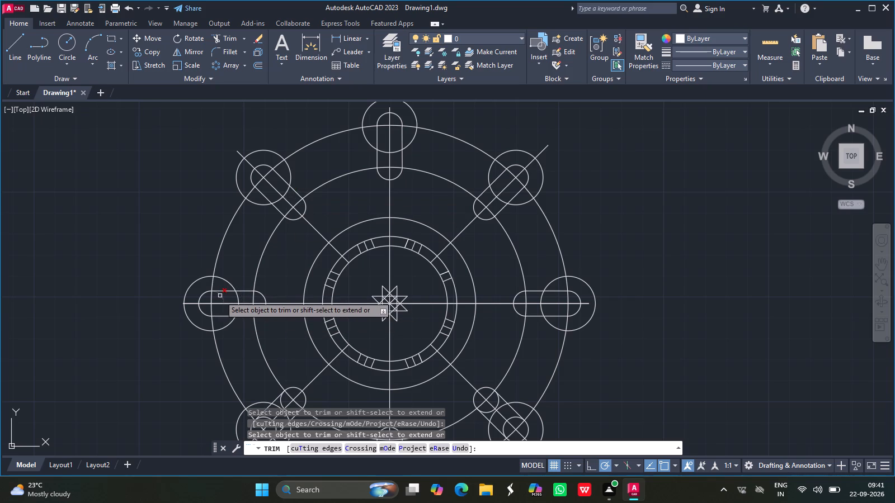
left_click(220, 296)
key("Escape")
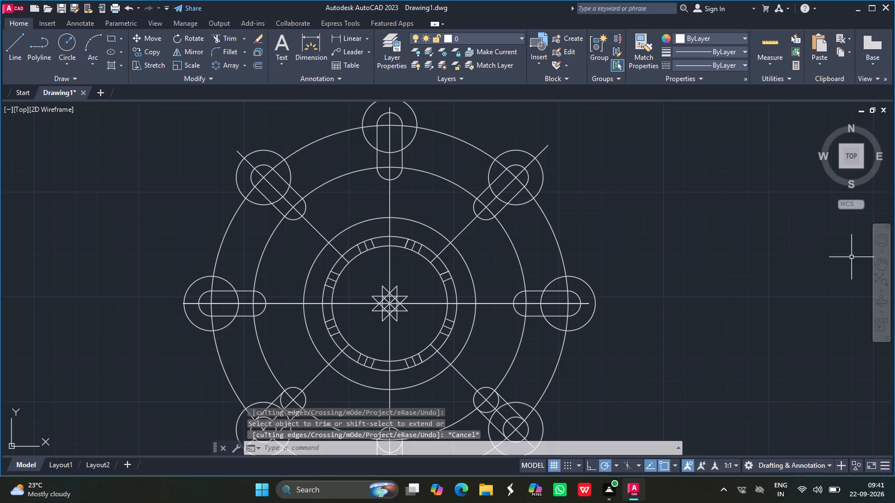
Trim the inner arcs of both small end circles inside the lower-left diagonal slot.
left_click(880, 262)
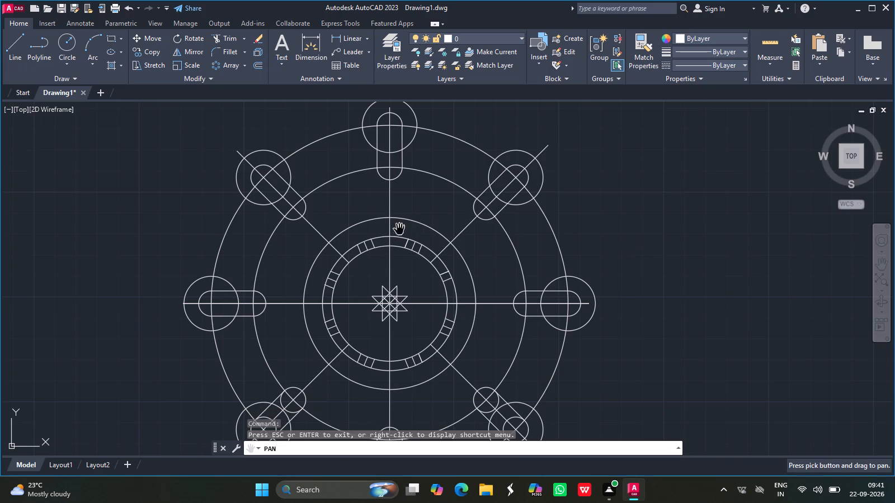
left_click_drag(398, 230, 401, 155)
key("Escape")
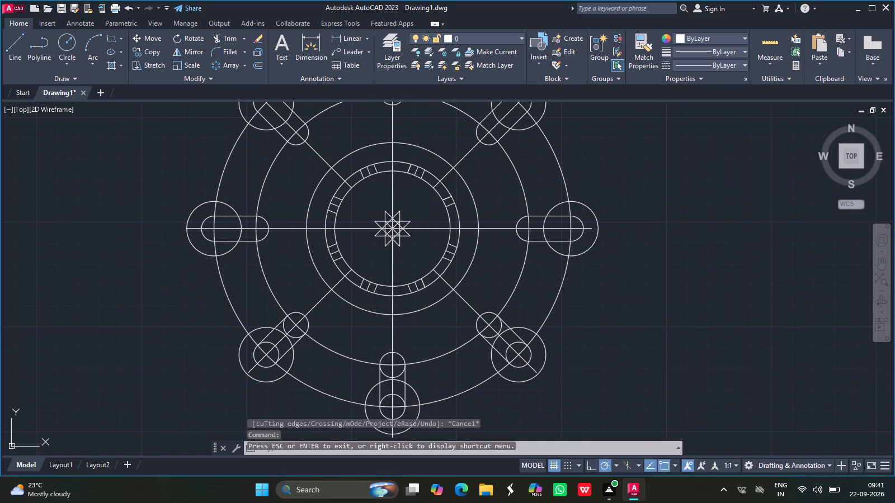
left_click(224, 38)
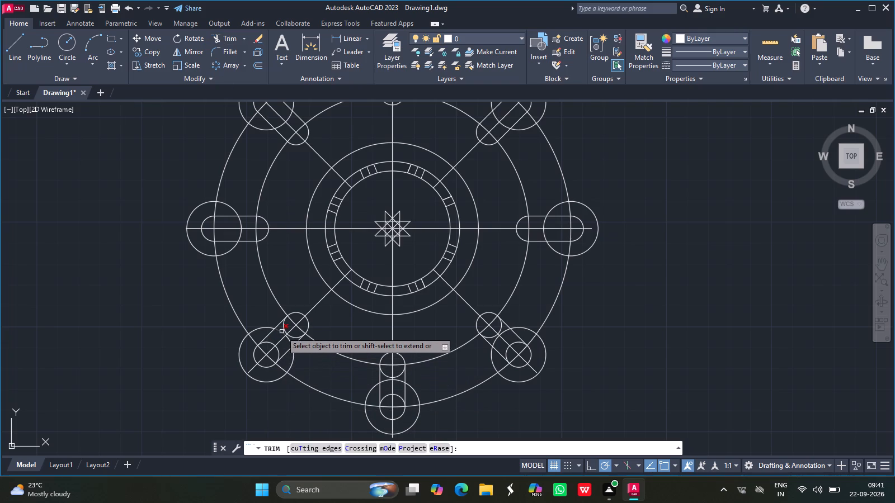
left_click_drag(282, 329, 292, 336)
left_click(292, 336)
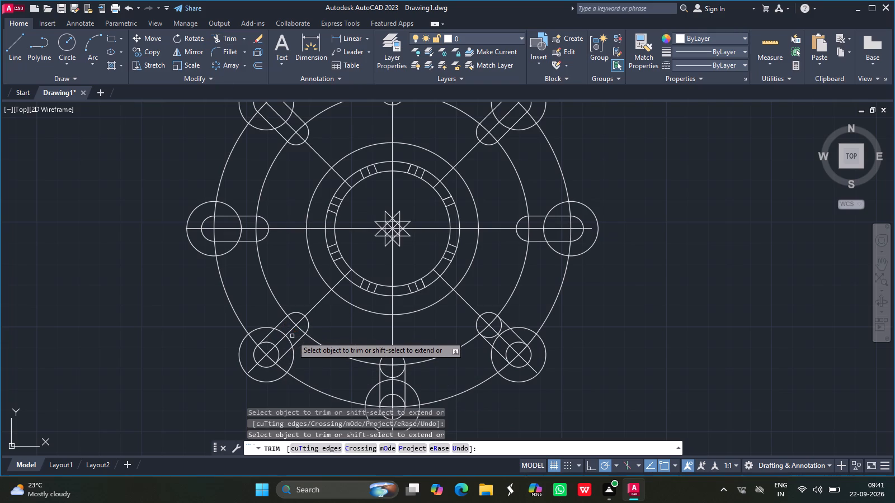
left_click(267, 344)
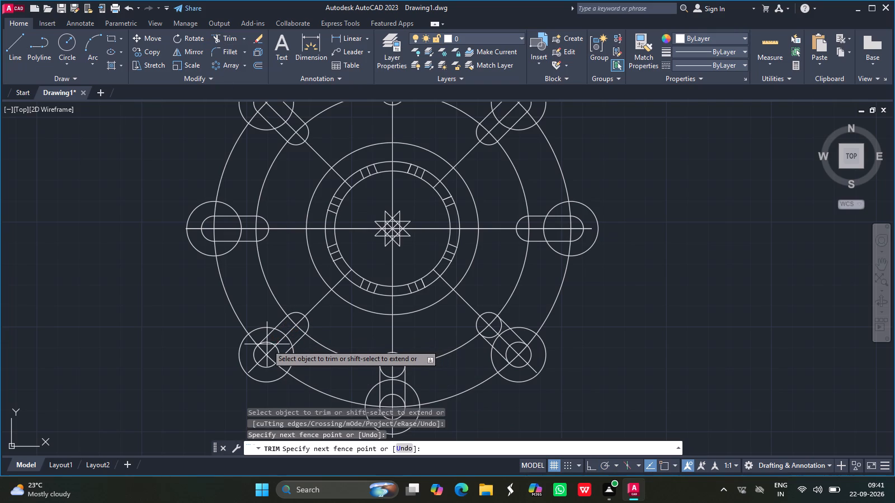
left_click(270, 343)
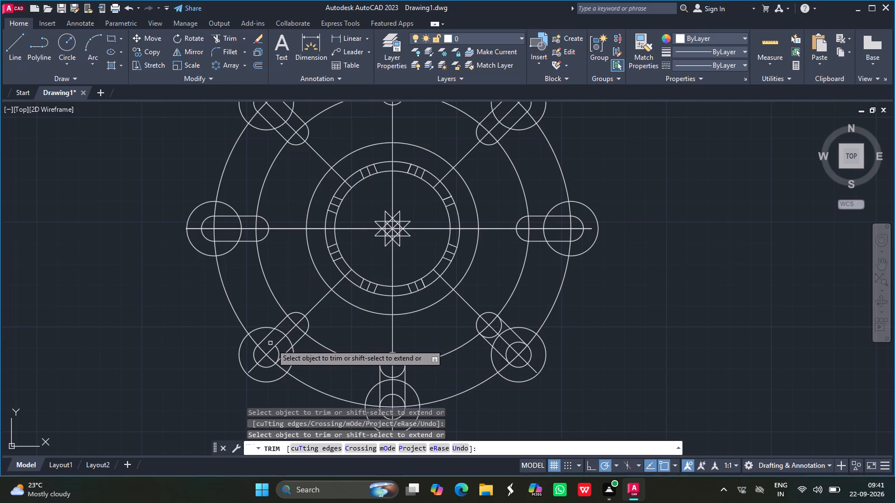
left_click_drag(277, 349, 364, 416)
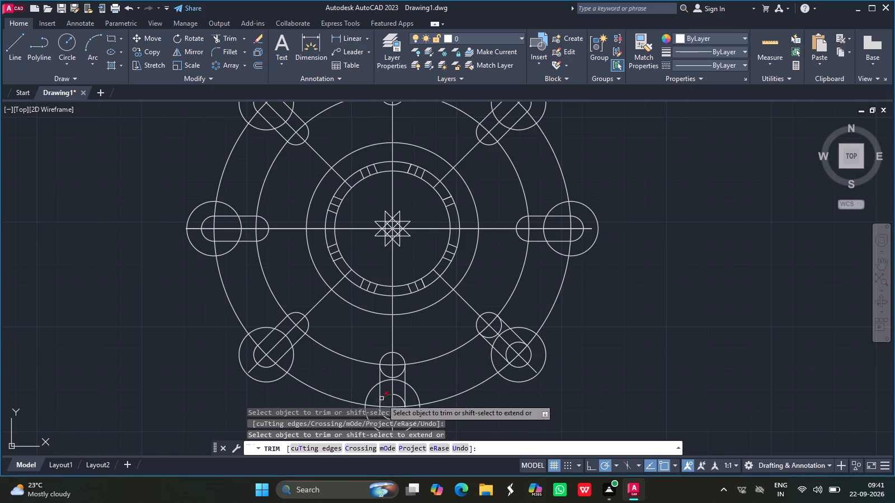
Trim the inner arcs of both small end circles inside the lower vertical slot, leaving only its rounded ends.
left_click_drag(388, 398, 389, 391)
left_click(389, 391)
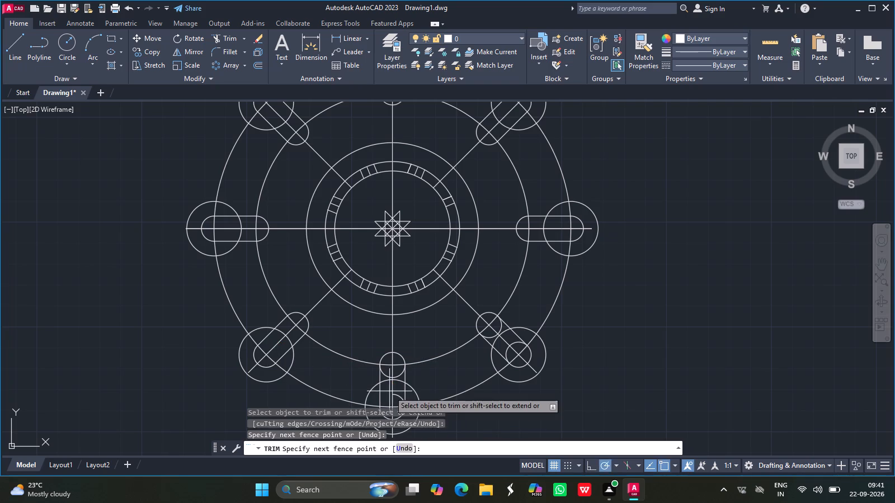
key("grave")
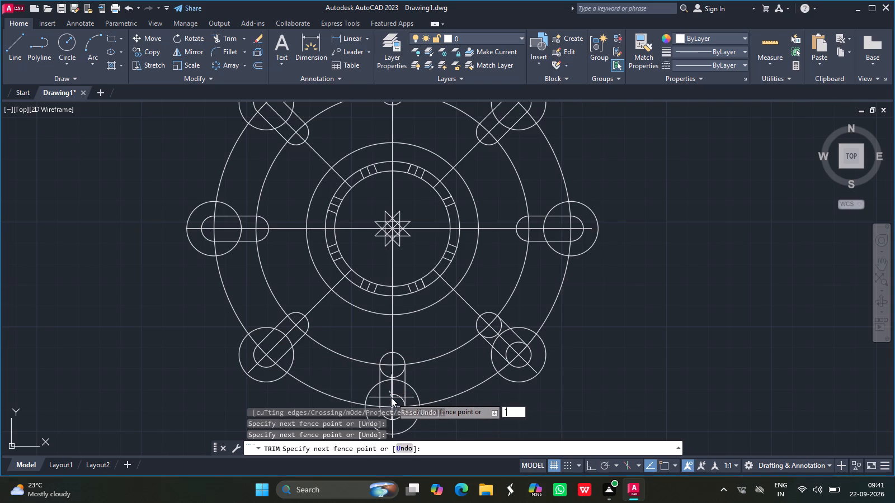
key("Escape")
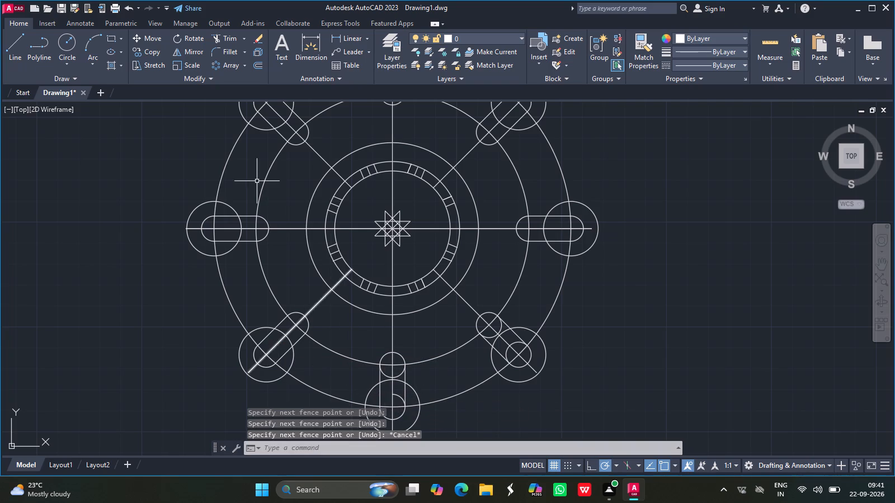
left_click(225, 35)
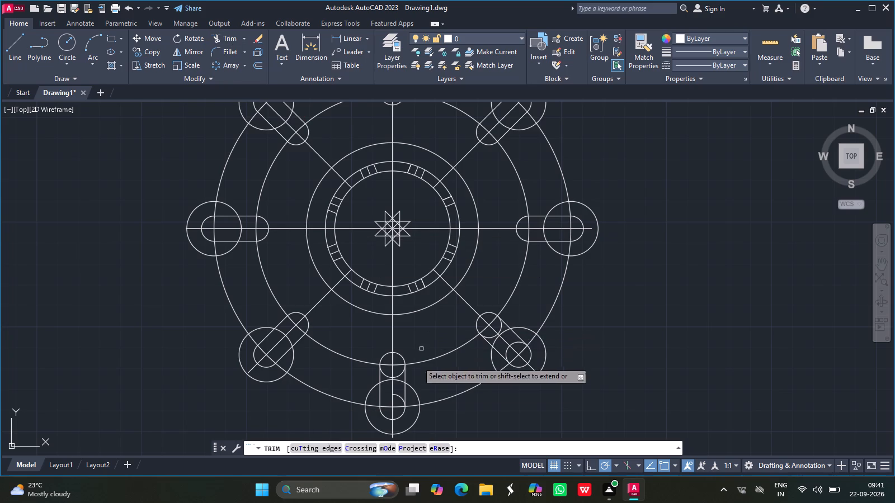
left_click_drag(387, 374, 395, 375)
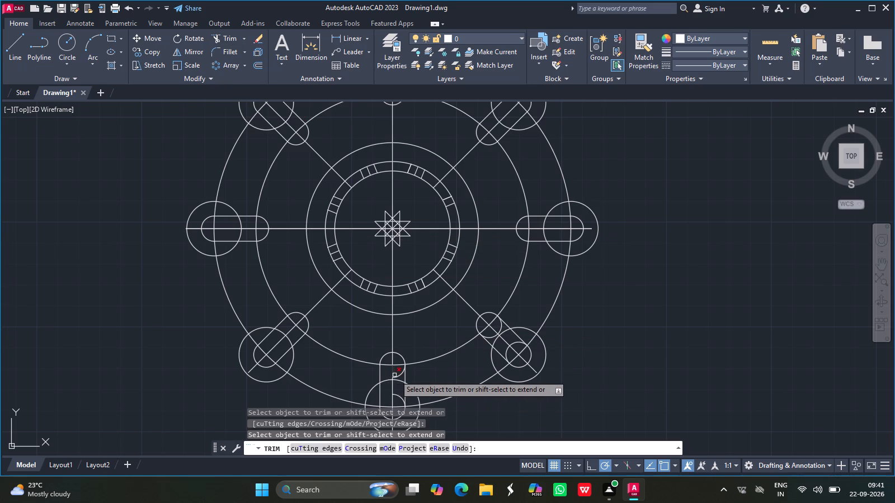
left_click_drag(395, 375, 397, 375)
left_click(397, 375)
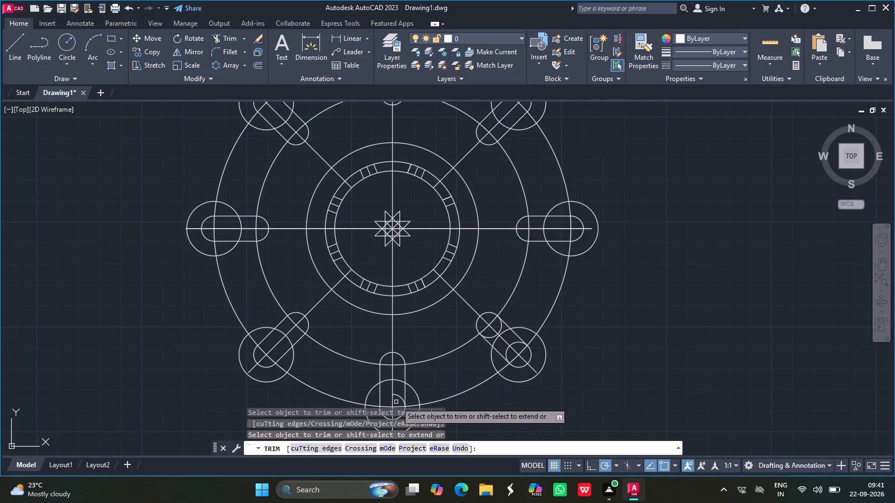
left_click_drag(401, 399, 490, 333)
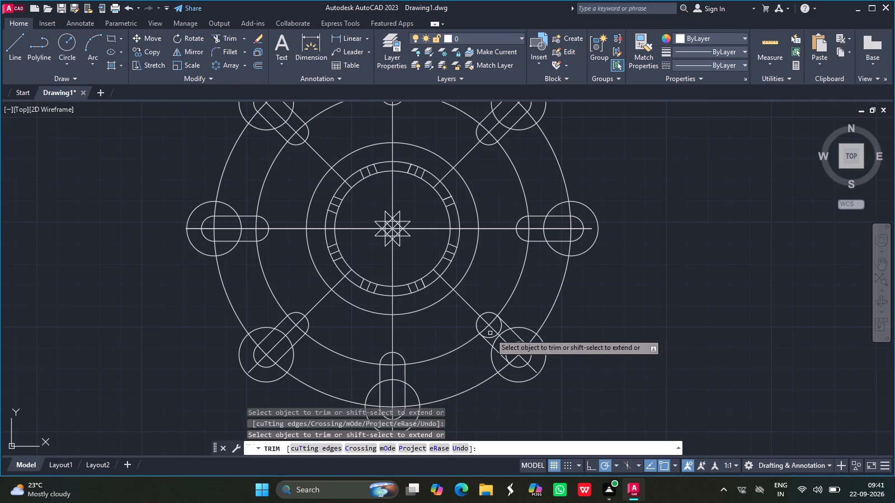
Trim the inner arcs of both small end circles inside the lower-right diagonal slot.
left_click_drag(490, 333, 491, 338)
left_click_drag(491, 338, 503, 327)
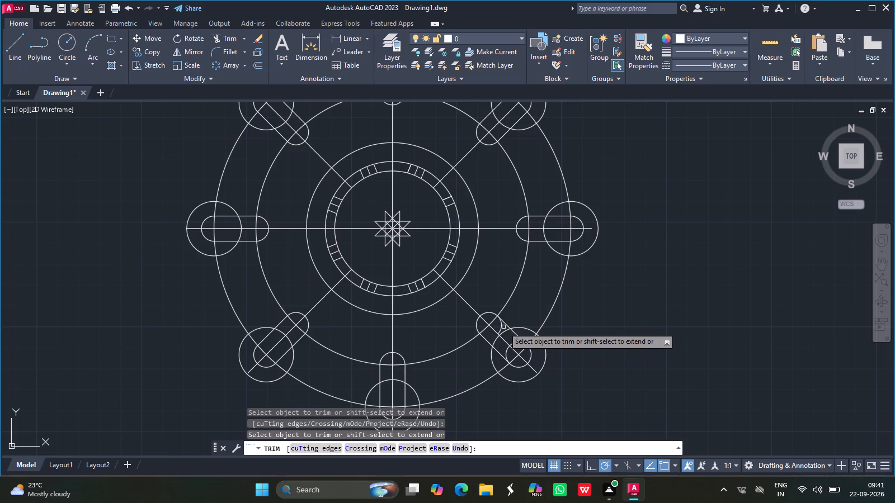
left_click_drag(501, 328, 507, 352)
left_click_drag(507, 352, 516, 344)
left_click(516, 344)
key("Return")
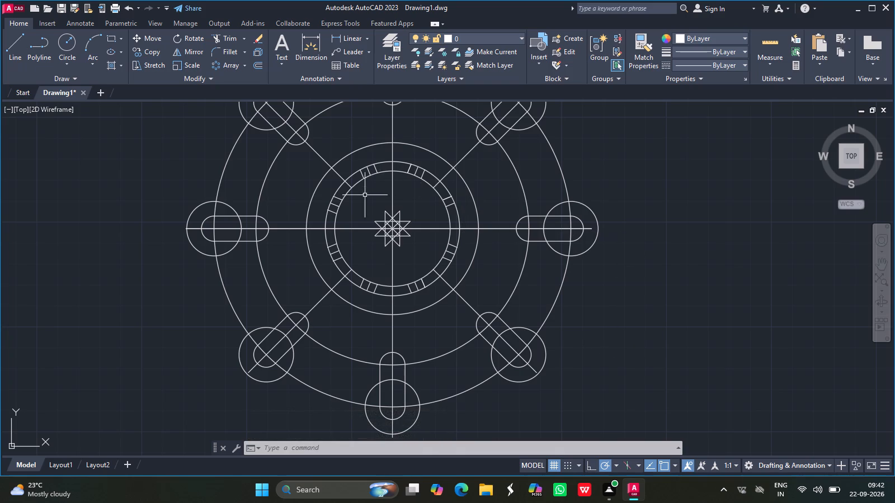
Trim away the middle short radial line in each of the two upper three-line groups of the hub ring.
left_click(213, 34)
left_click(369, 171)
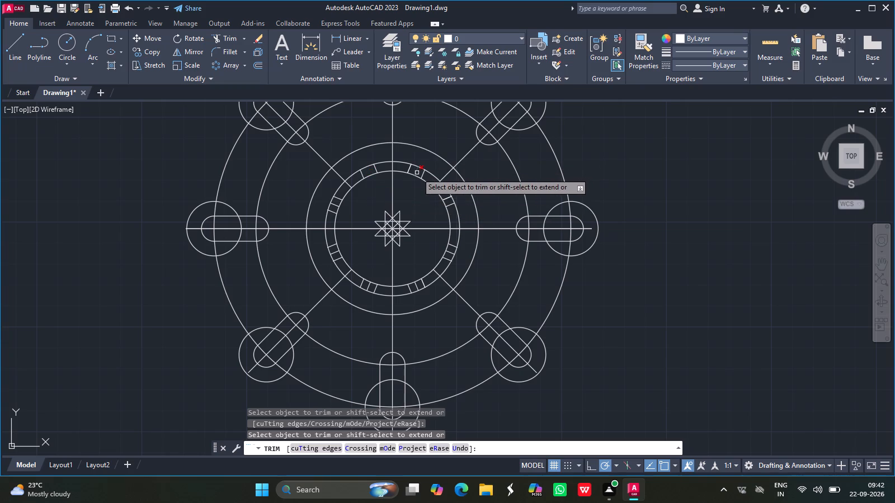
left_click_drag(417, 173, 444, 220)
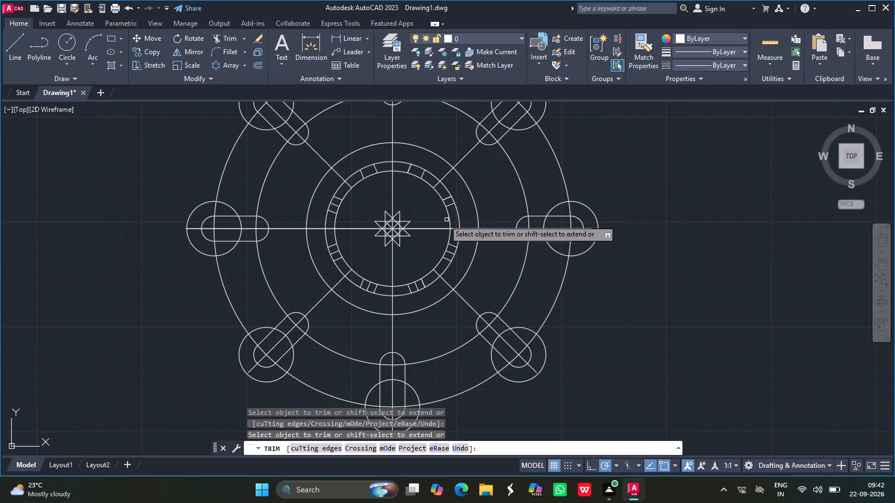
left_click_drag(444, 220, 440, 220)
key("Escape")
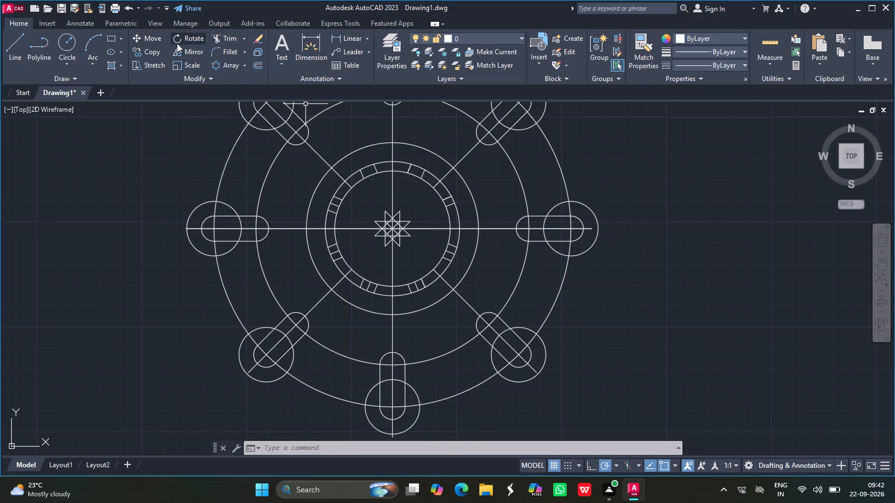
Offset a short radial line on the hub ring's right side by 3.5, and the upper-right diagonal centreline by 3.5 to both sides.
left_click(260, 65)
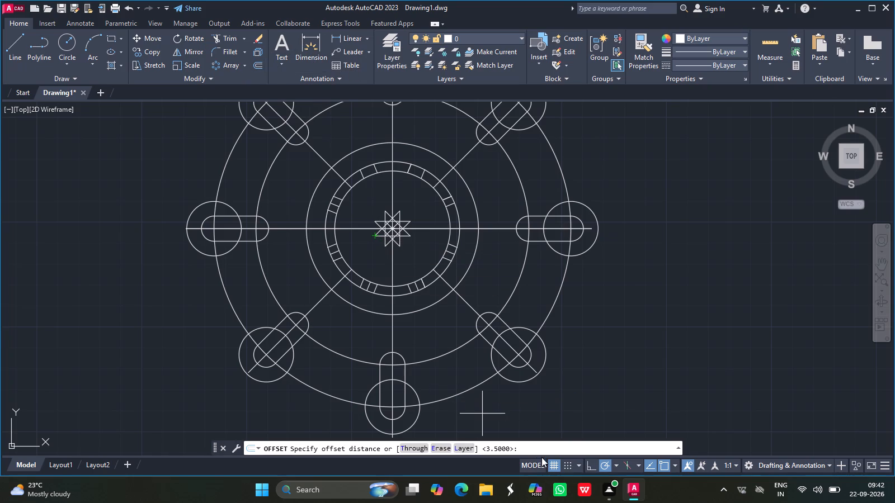
left_click(537, 449)
type("3.5")
key("Return")
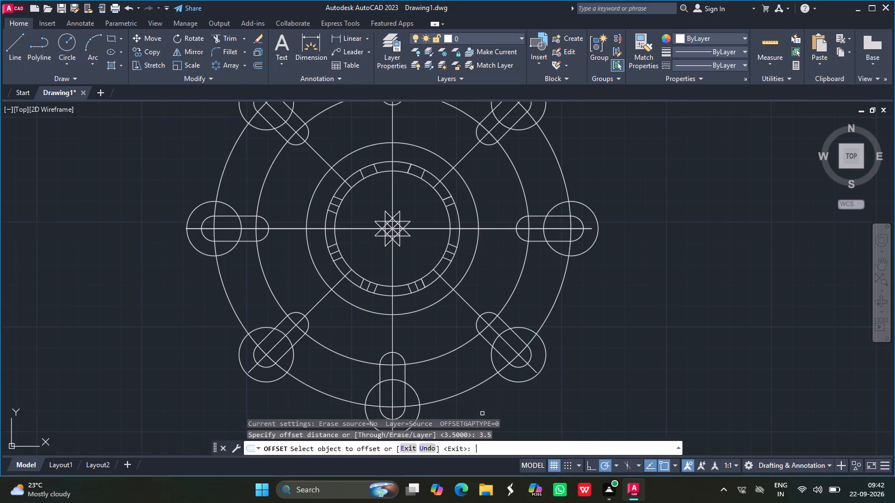
left_click_drag(451, 203, 453, 209)
left_click(453, 209)
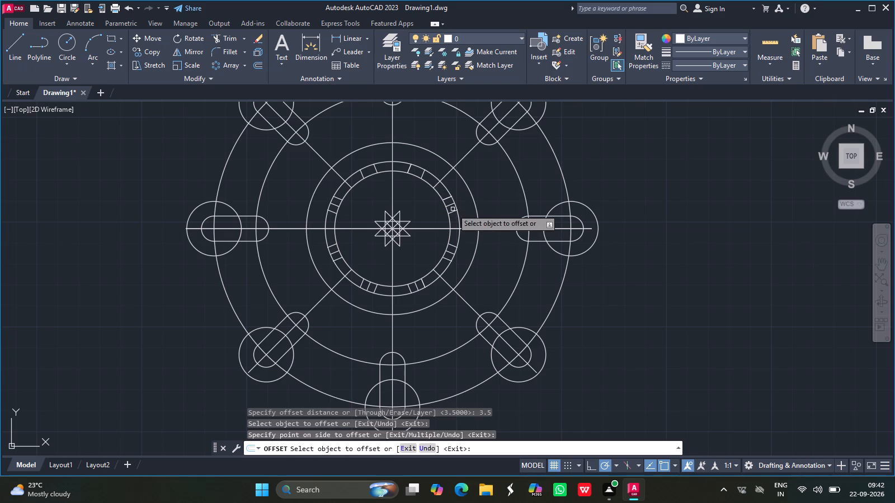
left_click_drag(439, 182, 433, 180)
left_click(433, 180)
left_click(436, 184)
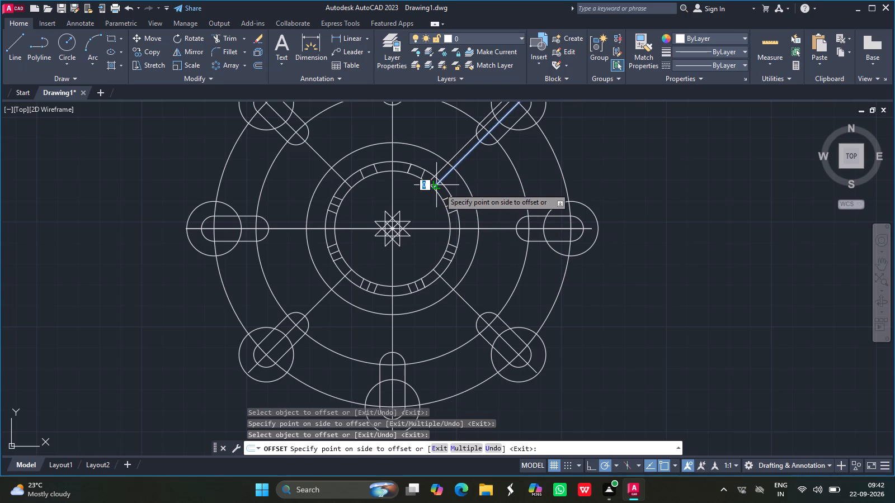
left_click(445, 191)
key("Return")
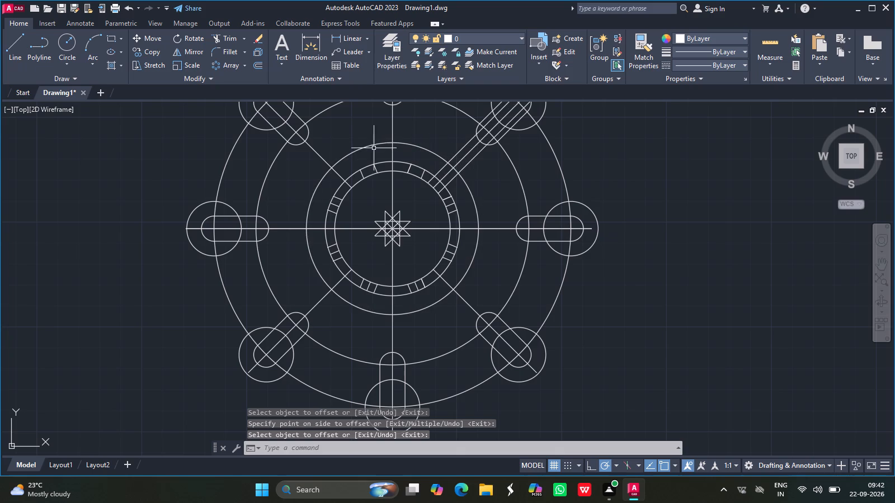
Trim the upper-right centreline and its two offset lines between the hub ring and the next larger circle.
left_click(228, 39)
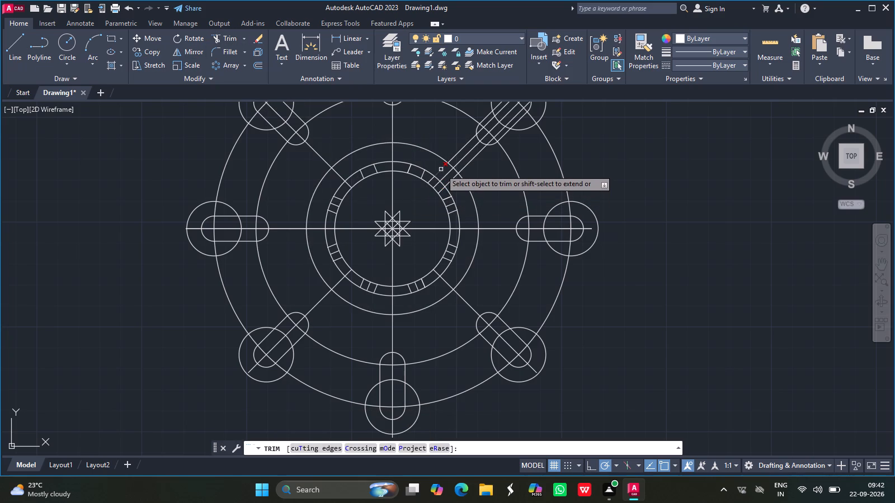
left_click_drag(441, 169, 451, 181)
left_click(451, 181)
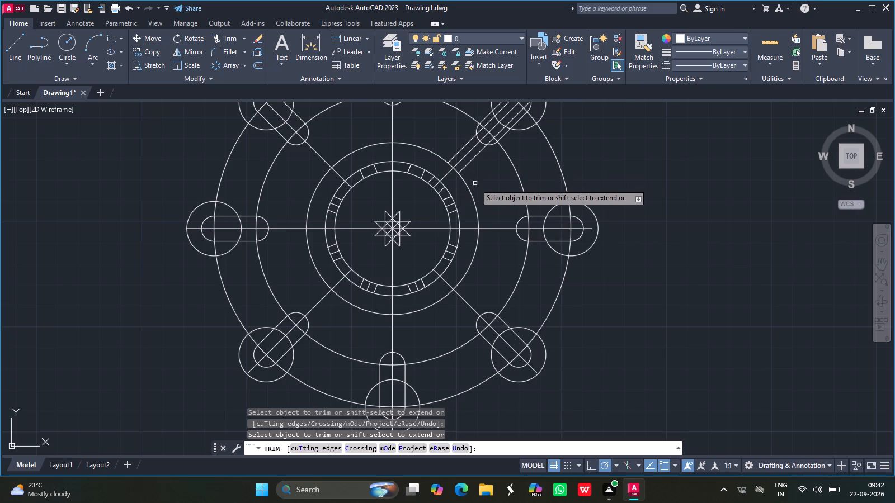
key("Return")
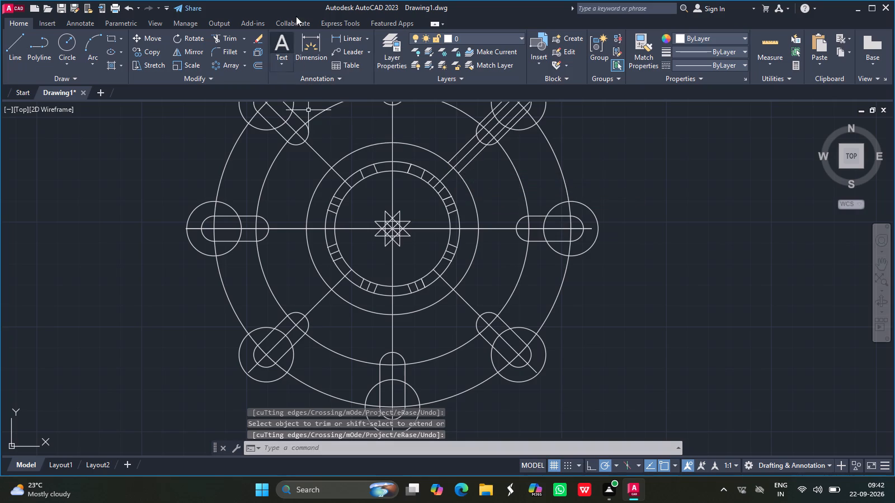
Offset the lower-right diagonal centreline by 3.5 towards its upper-right side.
left_click(258, 65)
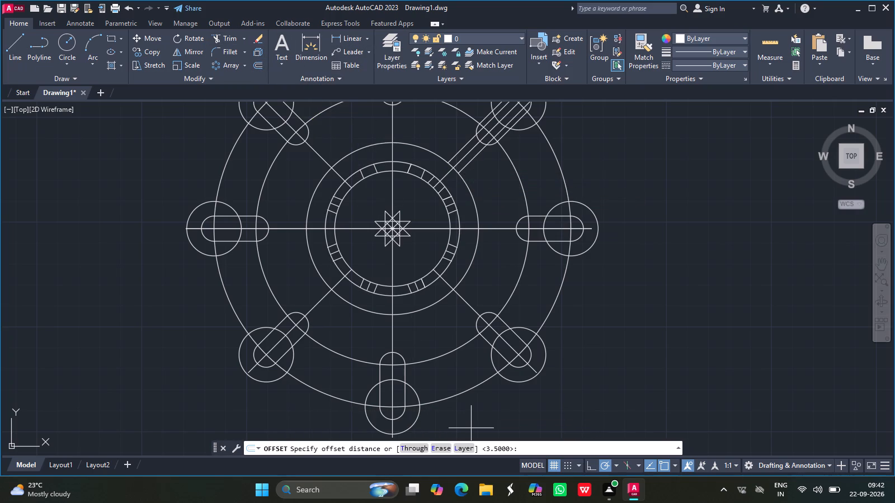
left_click(529, 446)
type("3.5")
key("Return")
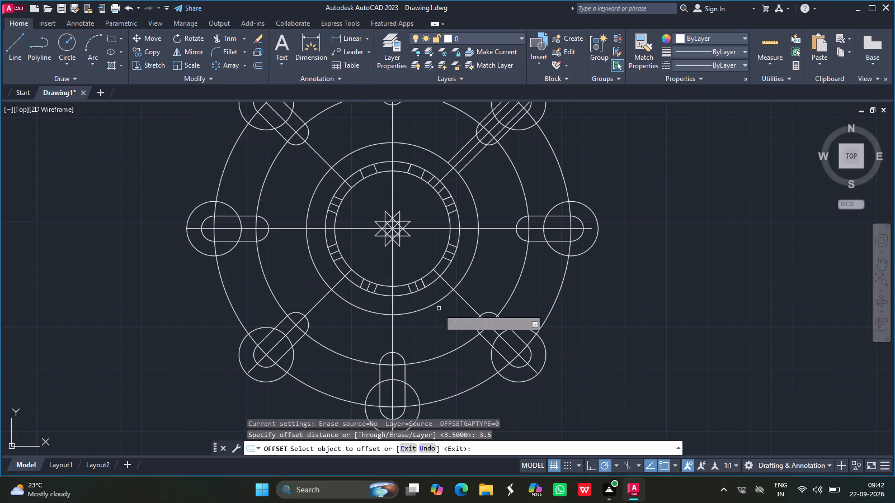
left_click_drag(462, 297, 465, 297)
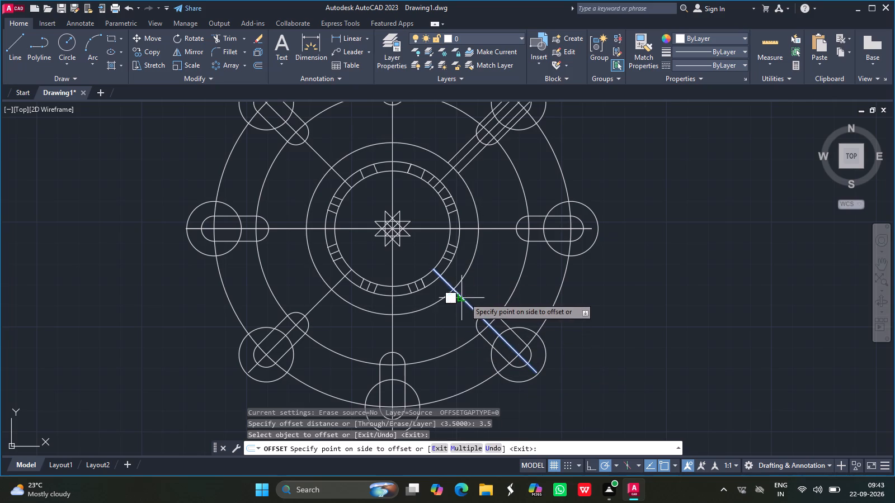
left_click_drag(465, 297, 469, 295)
left_click_drag(469, 295, 465, 301)
left_click_drag(465, 301, 463, 302)
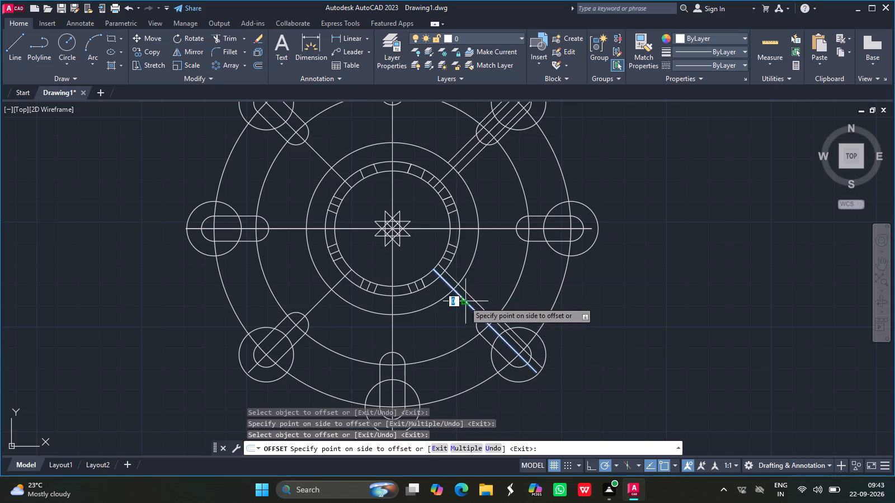
left_click_drag(463, 302, 460, 305)
left_click_drag(460, 305, 393, 335)
Offset the vertical and the horizontal centreline by 3.5 to both sides.
left_click_drag(393, 335, 399, 336)
left_click_drag(399, 336, 391, 333)
left_click_drag(391, 333, 384, 331)
left_click_drag(384, 331, 327, 281)
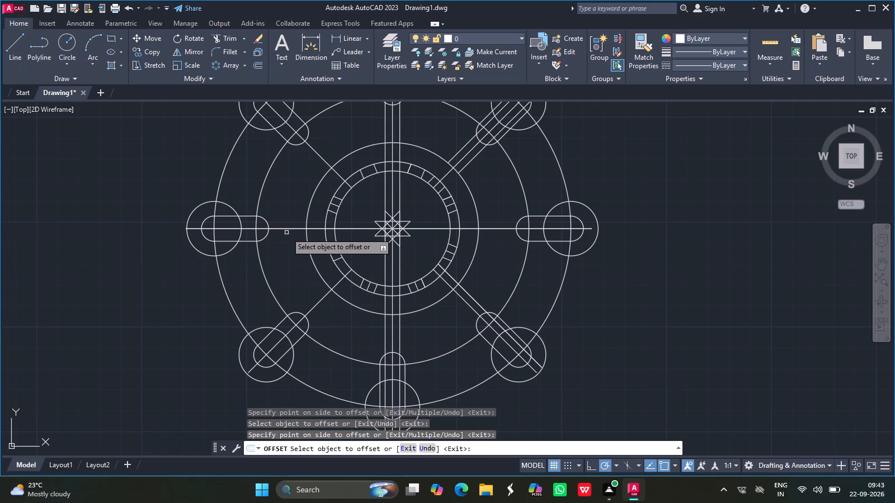
left_click_drag(291, 229, 292, 212)
left_click_drag(292, 212, 294, 221)
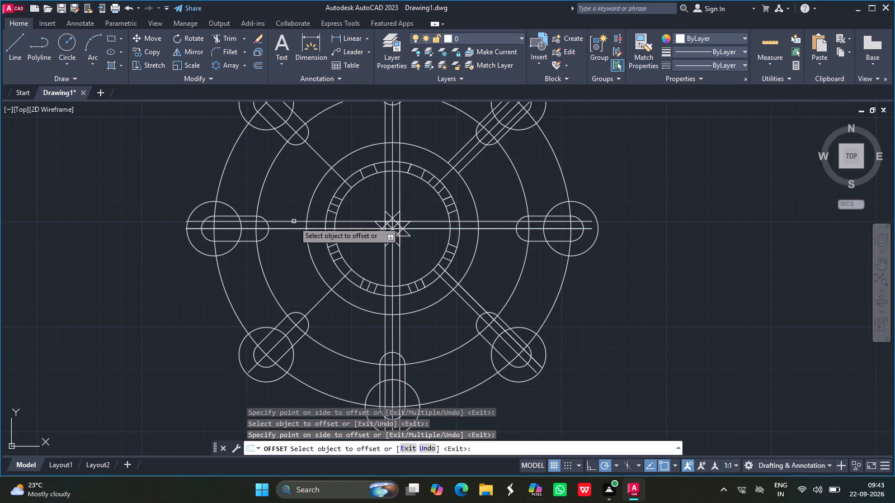
left_click_drag(294, 221, 291, 229)
left_click_drag(291, 229, 289, 236)
left_click_drag(289, 236, 409, 141)
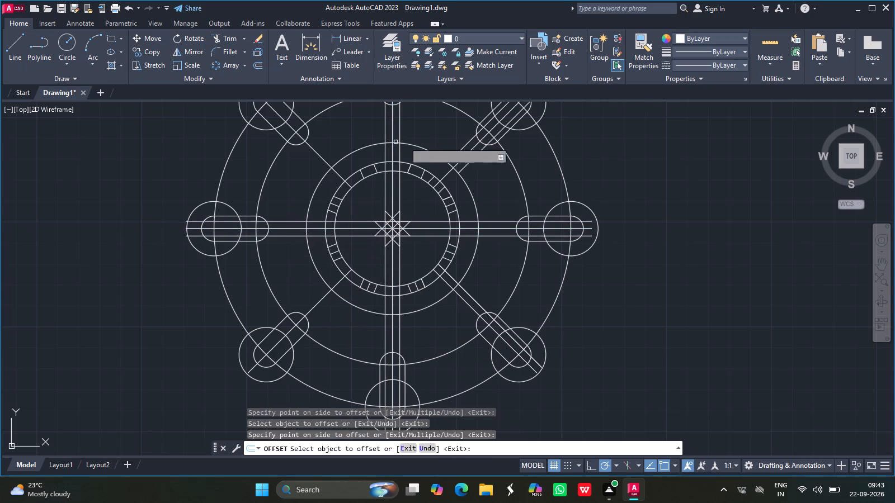
left_click_drag(409, 141, 369, 204)
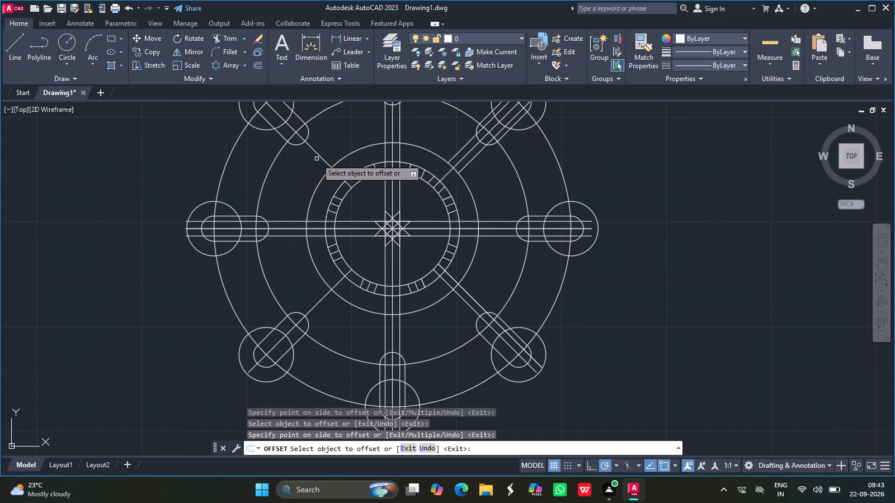
Offset the upper-left diagonal centreline by 3.5 to both sides and the lower-left diagonal centreline by 3.5 towards its lower-right side.
left_click_drag(322, 159, 328, 152)
left_click_drag(328, 152, 328, 153)
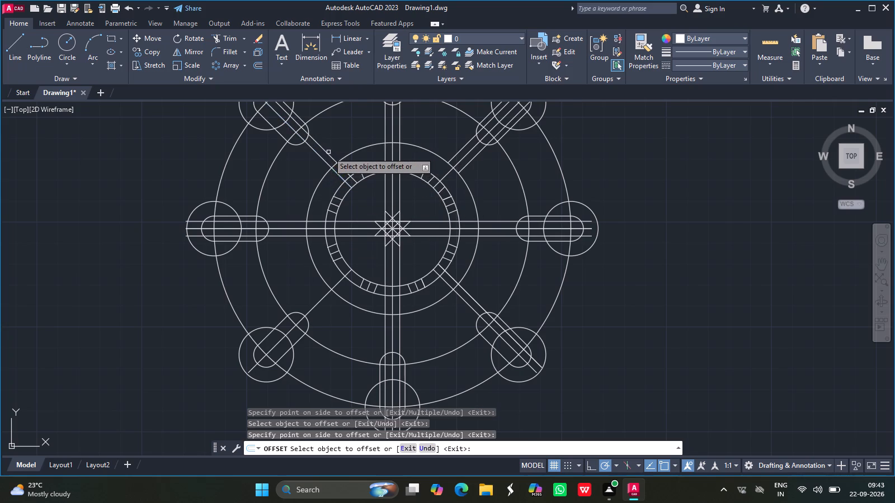
left_click_drag(328, 153, 321, 157)
left_click_drag(321, 157, 313, 172)
left_click(313, 172)
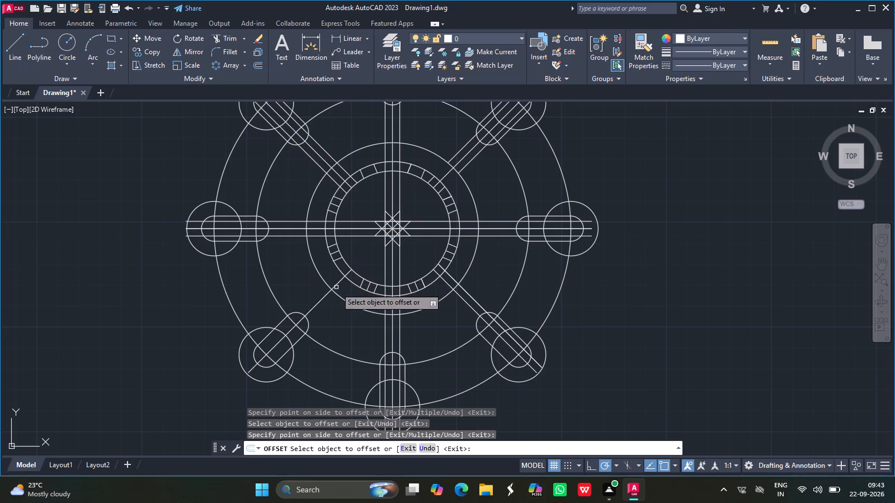
left_click_drag(335, 288, 341, 296)
left_click_drag(341, 296, 330, 292)
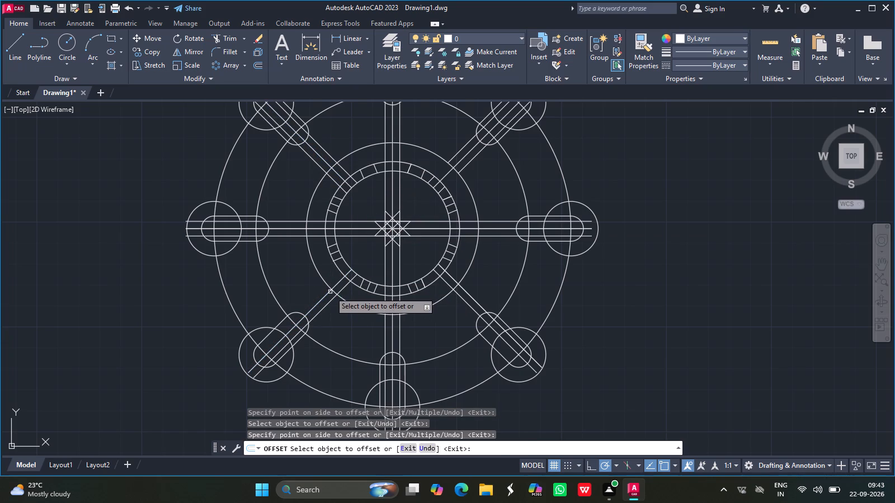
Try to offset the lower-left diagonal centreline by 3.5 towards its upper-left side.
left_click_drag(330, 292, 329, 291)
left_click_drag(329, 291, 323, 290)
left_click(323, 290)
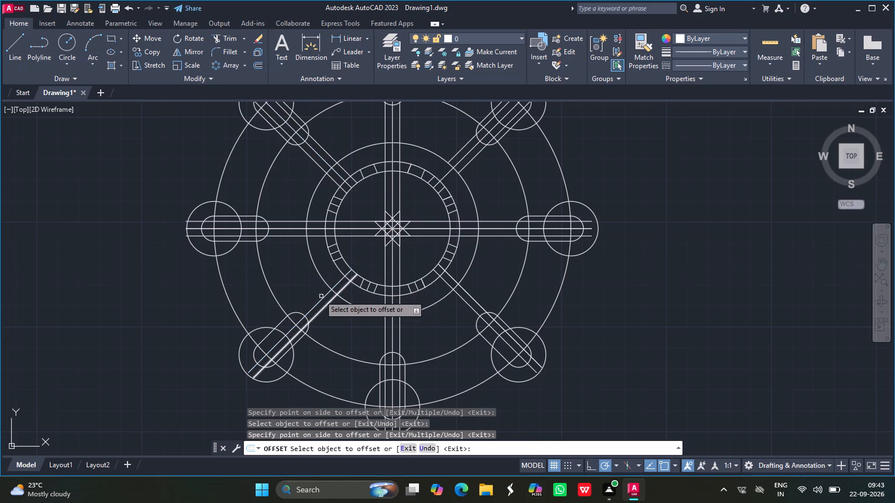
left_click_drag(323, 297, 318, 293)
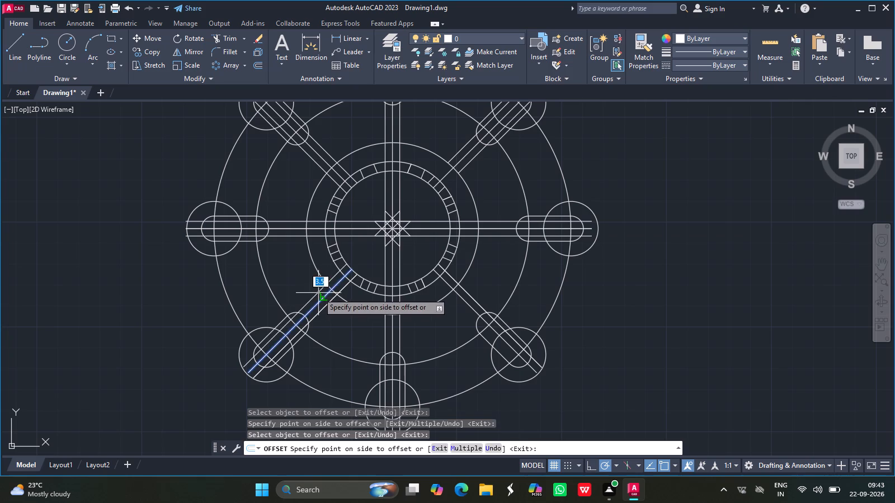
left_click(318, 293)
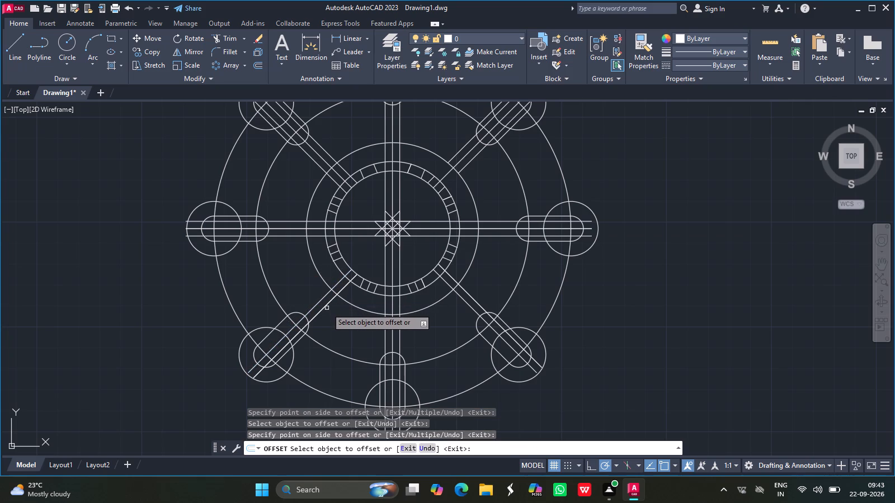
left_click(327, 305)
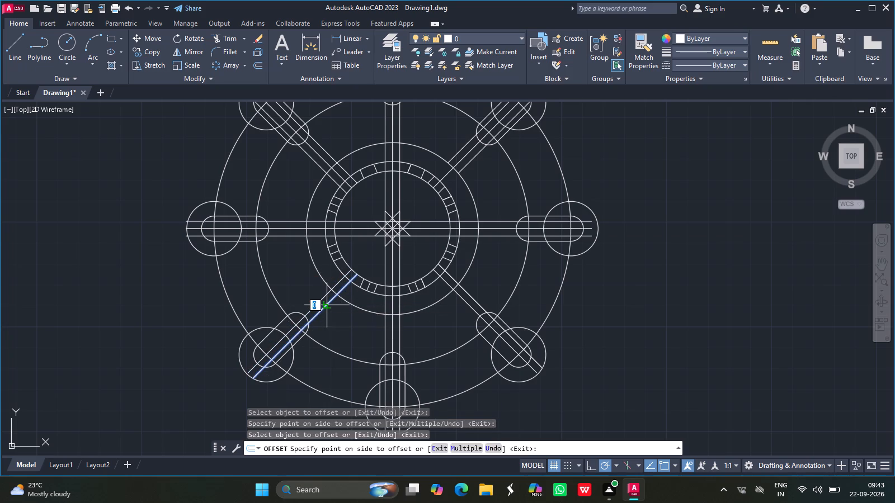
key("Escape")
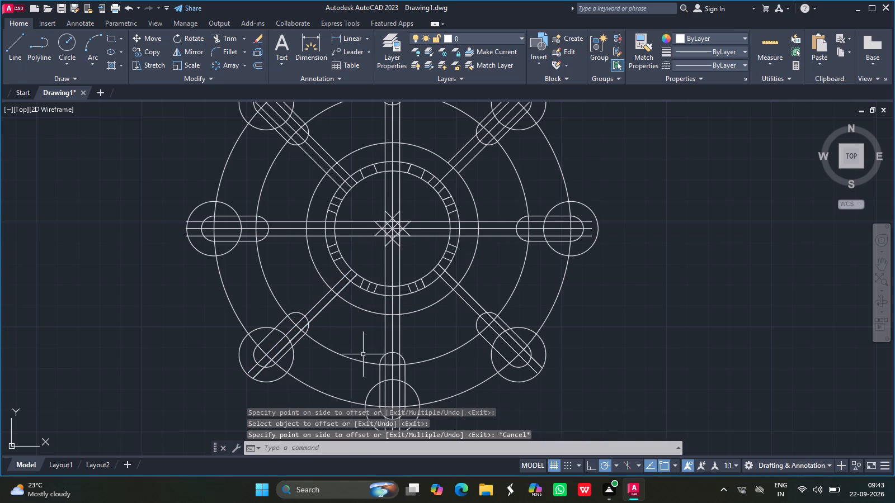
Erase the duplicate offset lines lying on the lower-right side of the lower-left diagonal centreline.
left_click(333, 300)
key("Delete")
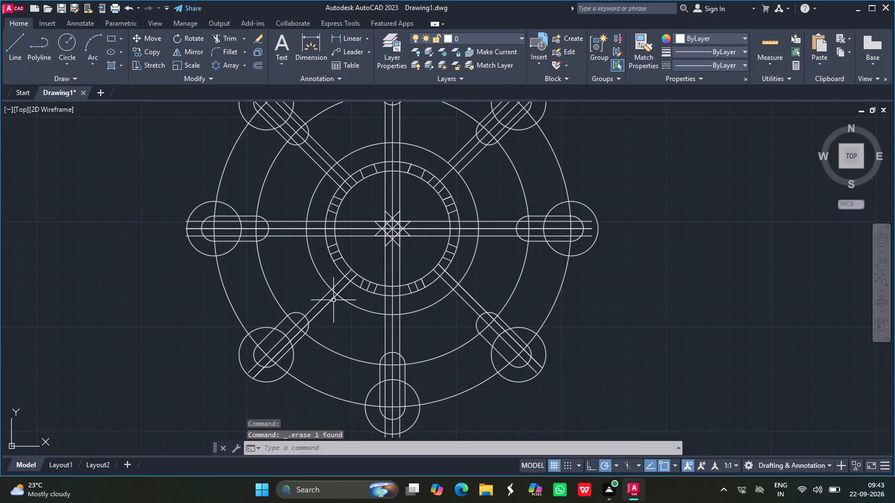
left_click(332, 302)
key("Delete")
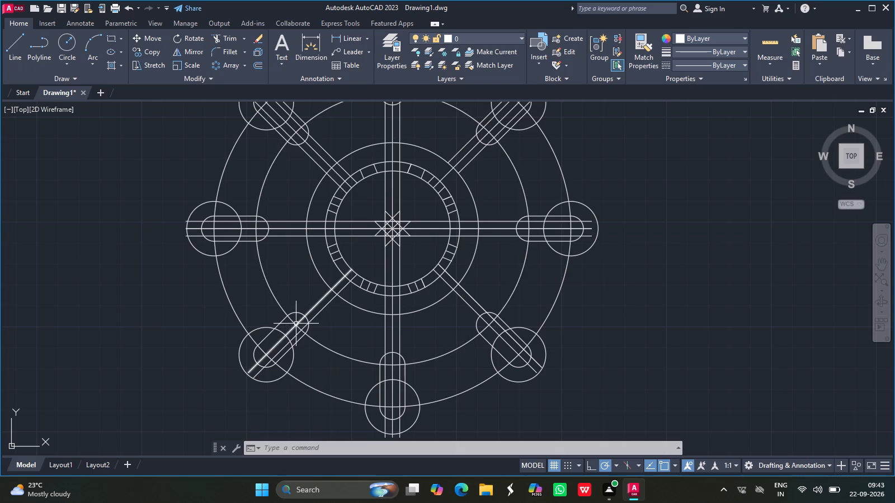
Offset the existing side lines of the lower-left and lower-right diagonals by 7 across their centrelines to form the missing side lines.
left_click(260, 65)
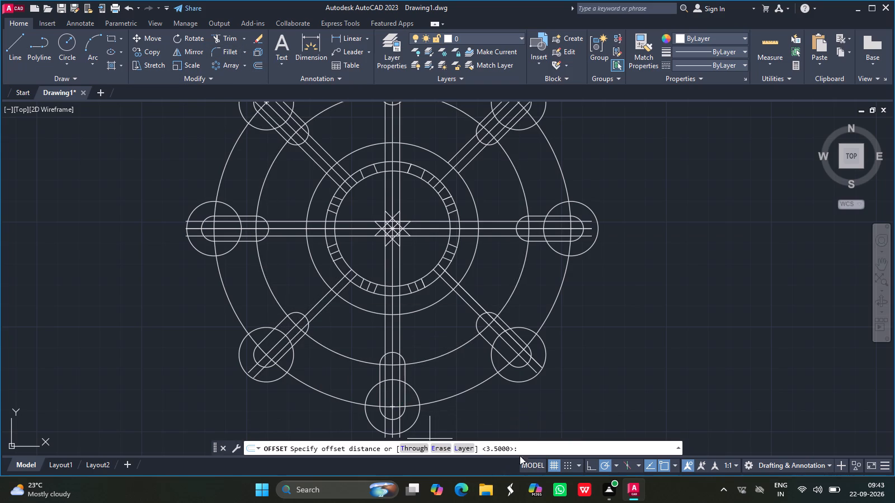
left_click(530, 450)
key("7")
key("Return")
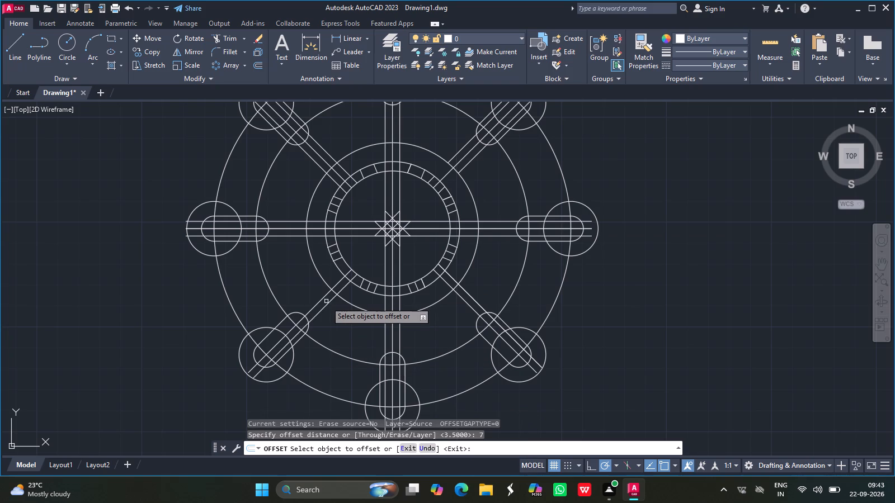
left_click_drag(326, 307, 312, 301)
left_click(312, 301)
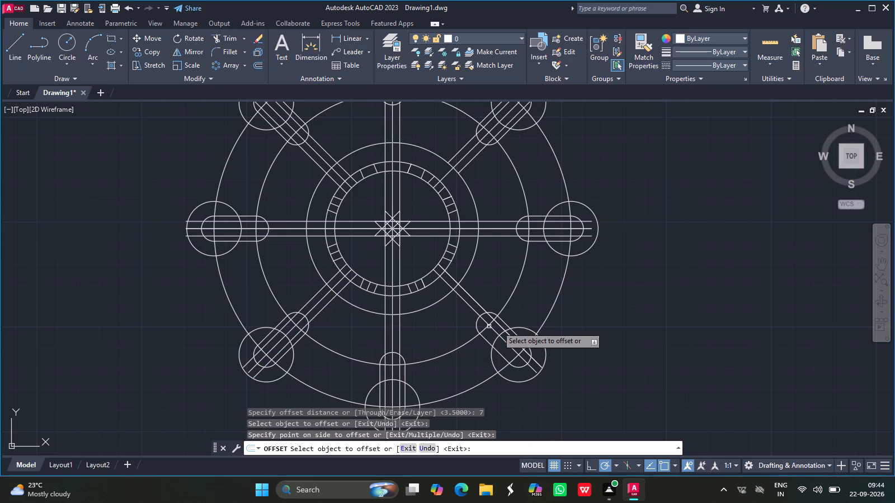
left_click_drag(477, 303, 470, 312)
left_click(470, 312)
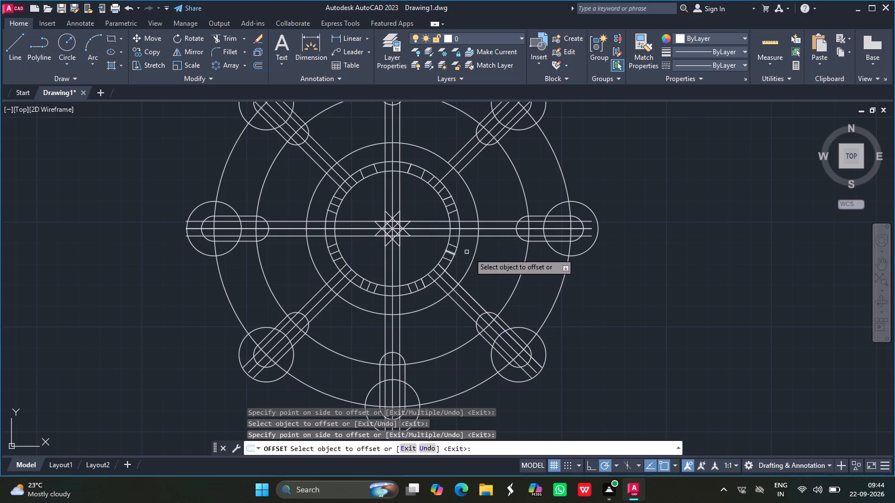
key("Escape")
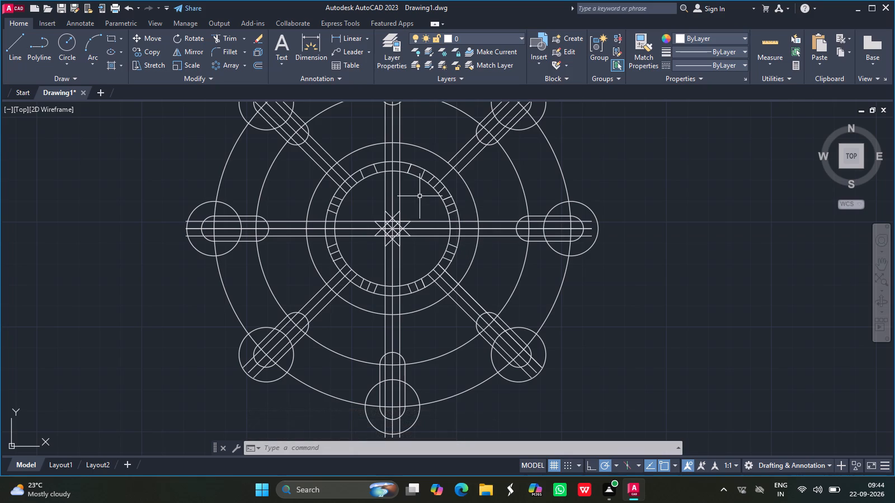
Trim the three upper-left diagonal lines and the top vertical pair of offset lines between the hub ring and the next larger circle.
scroll(342, 158, "left", 1)
scroll(342, 158, "right", 3)
scroll(342, 158, "left", 1)
left_click(226, 36)
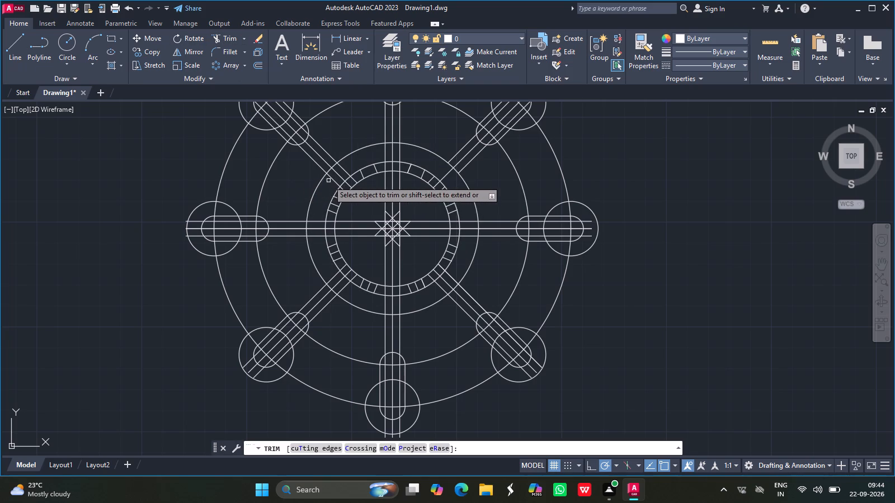
left_click_drag(332, 179, 343, 169)
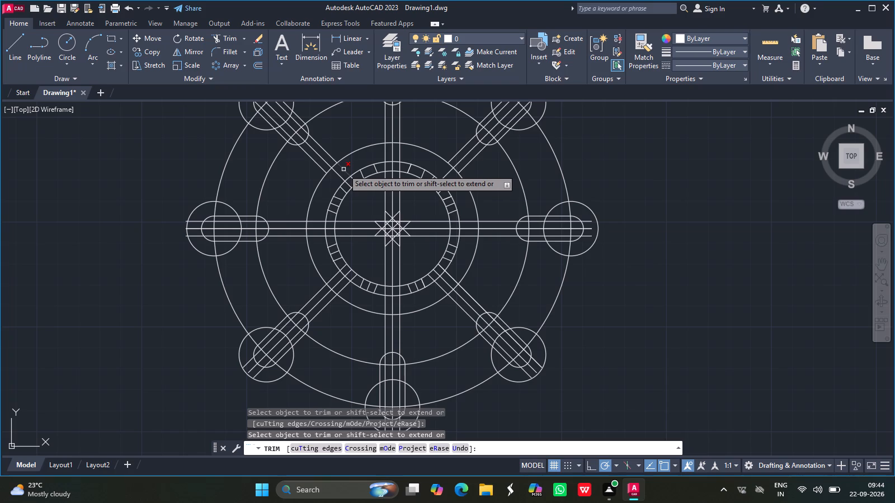
left_click(343, 169)
left_click(338, 176)
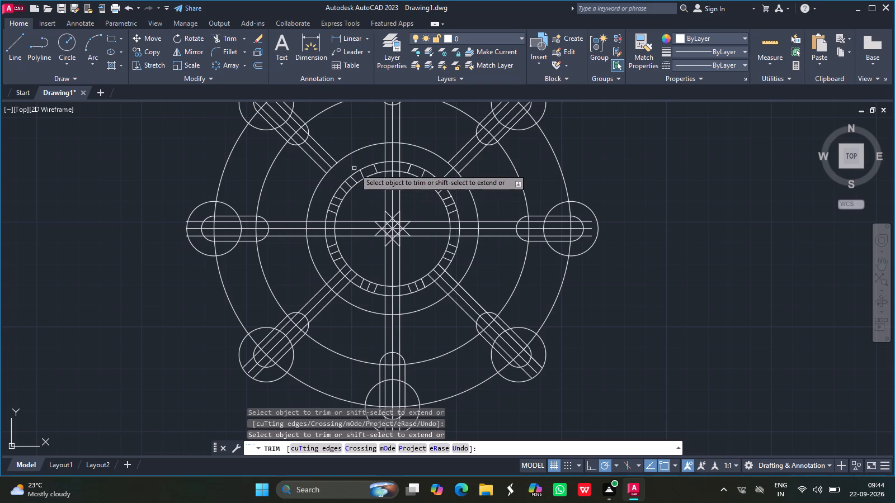
left_click(384, 153)
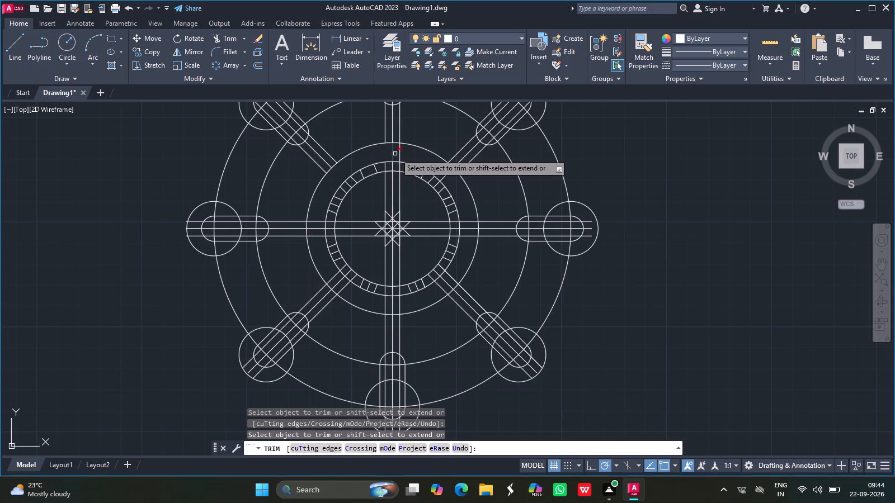
left_click(401, 154)
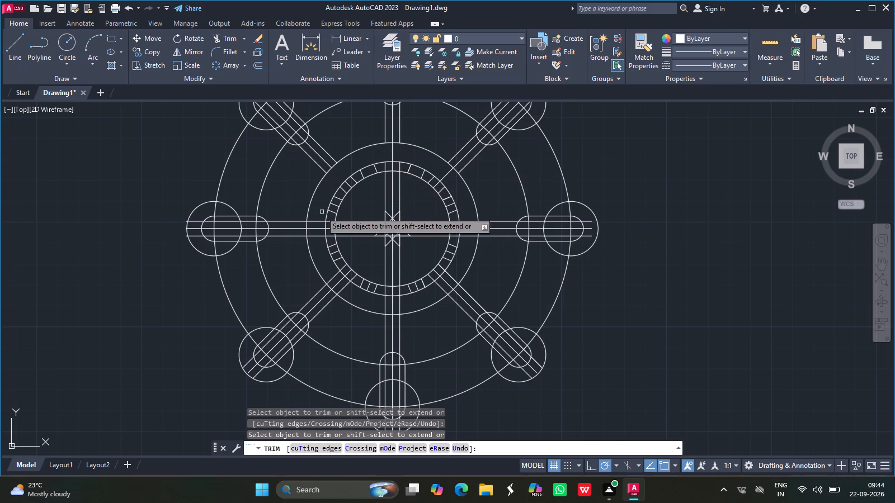
Trim the three left horizontal lines and three lower-left diagonal lines between the hub ring and the next larger circle.
left_click_drag(315, 221, 315, 236)
left_click_drag(315, 236, 332, 280)
left_click(332, 280)
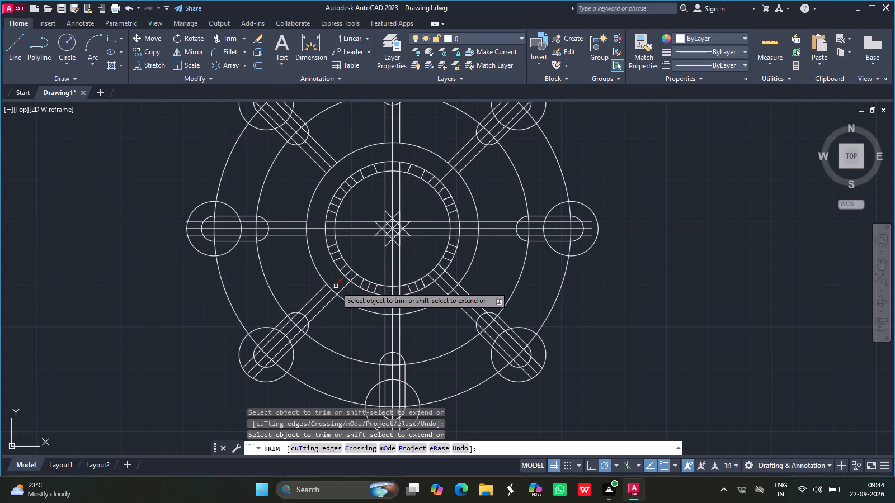
left_click_drag(332, 277, 354, 297)
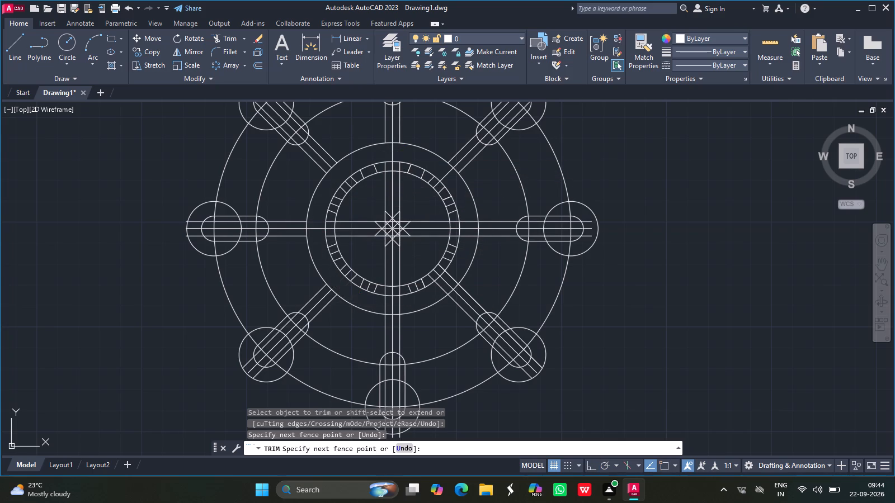
left_click(354, 297)
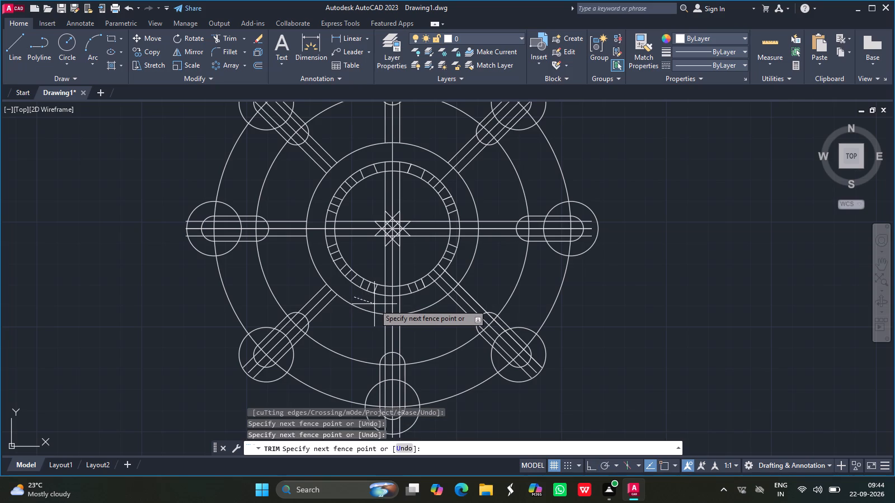
Trim the bottom vertical, lower-right diagonal and right horizontal arm lines between the hub ring and the next larger circle.
left_click_drag(374, 304, 383, 306)
left_click(383, 306)
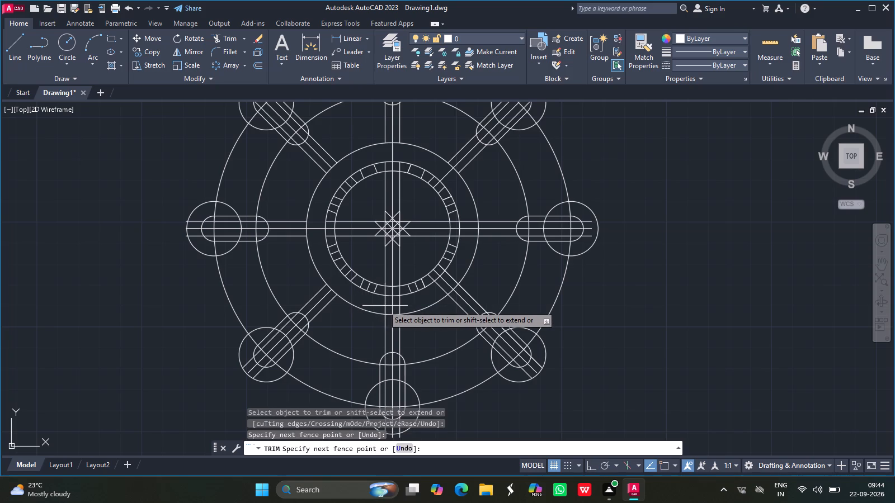
left_click(385, 306)
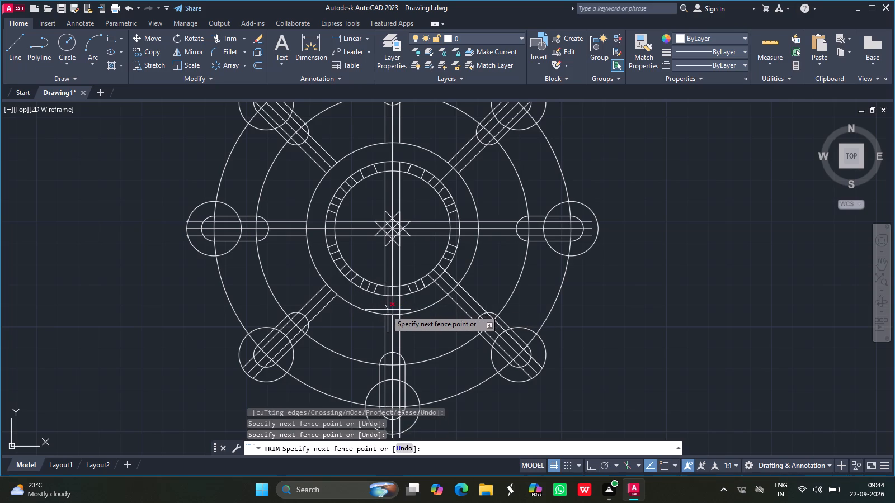
left_click(383, 309)
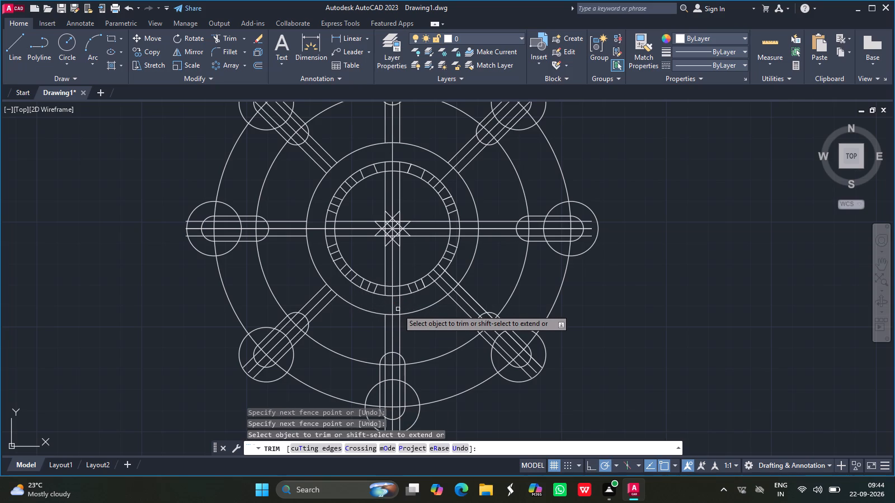
left_click_drag(400, 308, 431, 298)
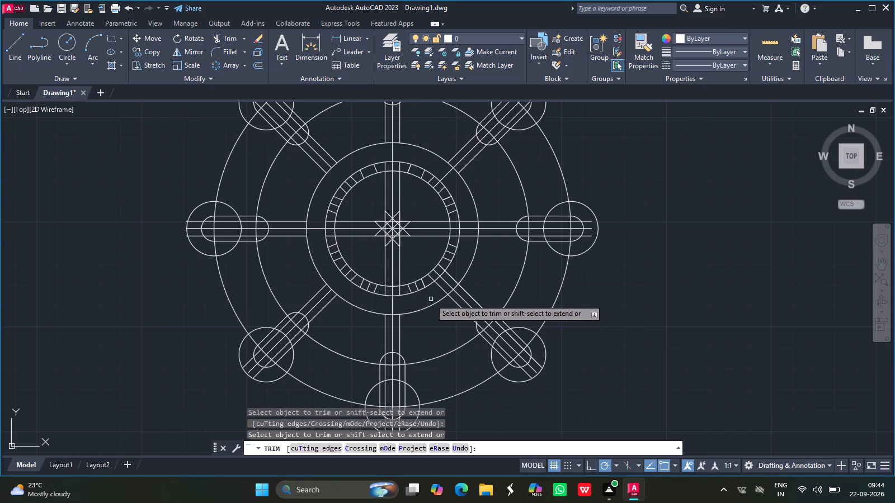
left_click_drag(431, 298, 436, 292)
left_click_drag(436, 292, 454, 273)
left_click(454, 273)
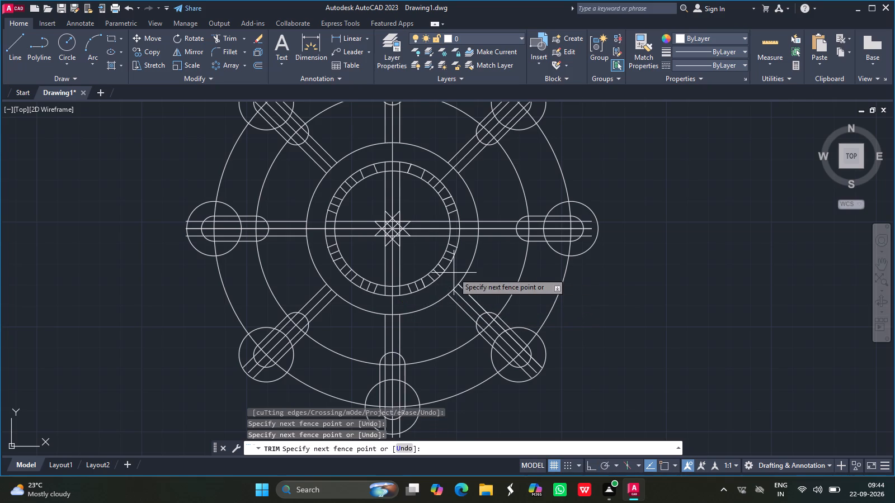
left_click(467, 234)
left_click(468, 221)
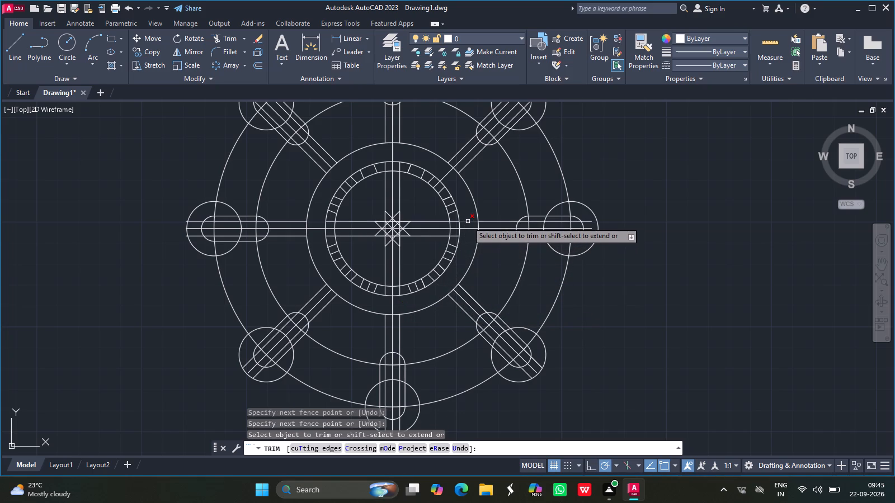
left_click(444, 175)
key("Return")
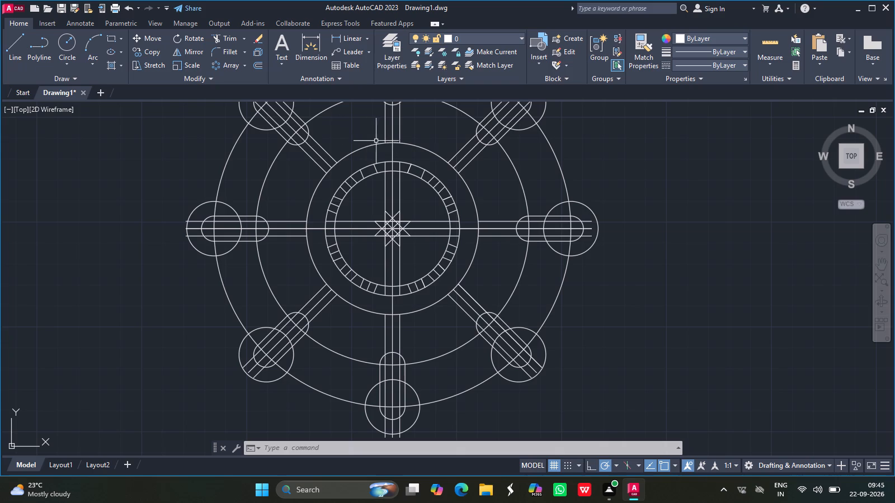
Erase the top arm's two vertical offset lines outside the circle surrounding the hub ring.
left_click_drag(401, 126, 385, 123)
left_click(385, 123)
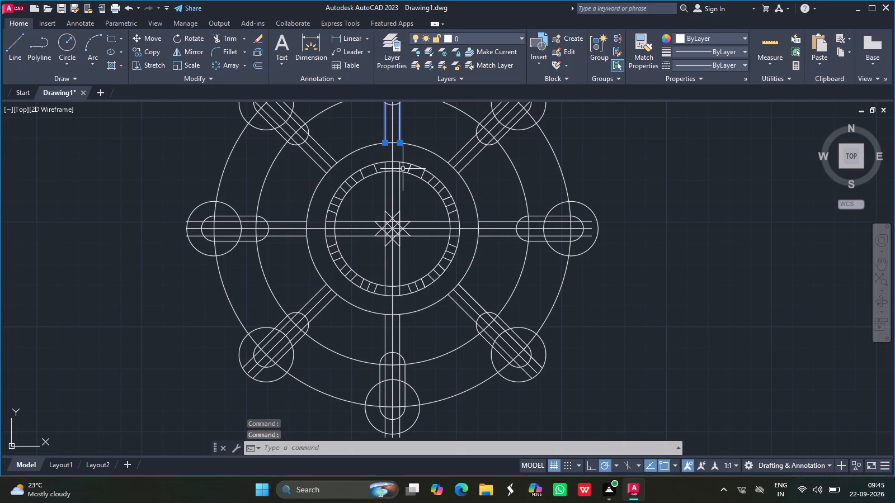
key("Delete")
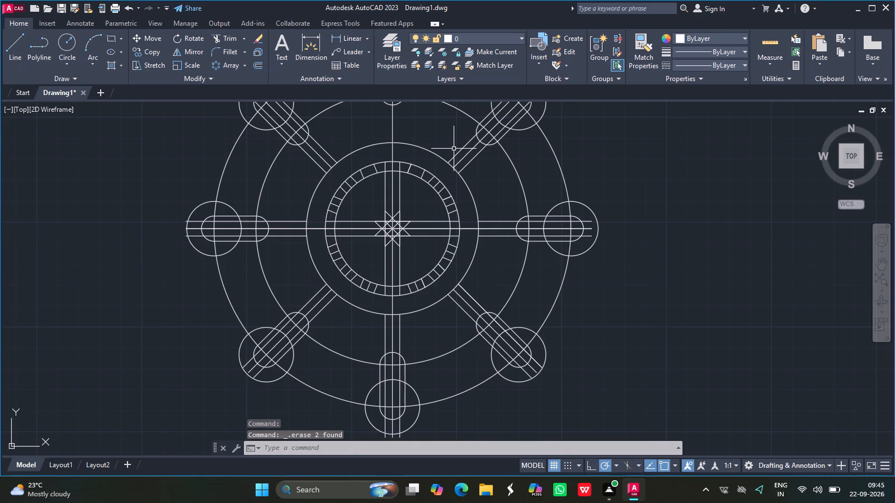
Erase the arm lines outside the circle around the hub ring on the four diagonal, left, right and bottom arms, keeping the horizontal and vertical centrelines.
left_click(456, 153)
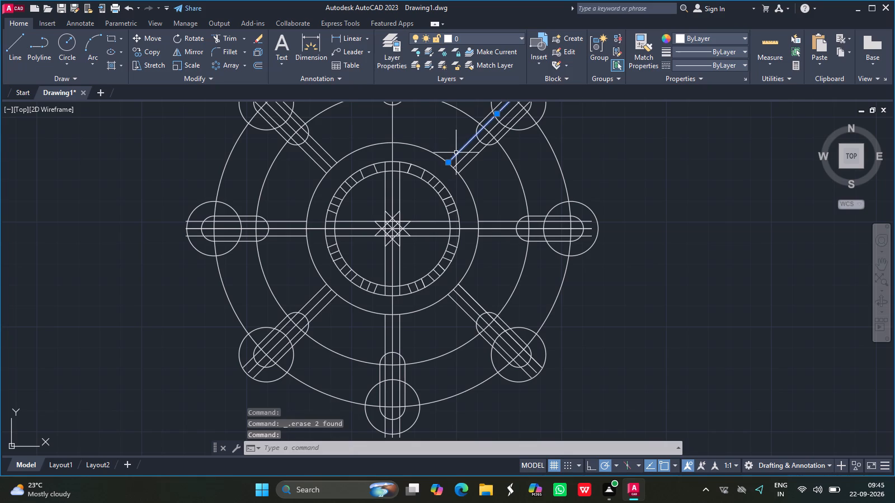
left_click_drag(459, 159, 465, 167)
left_click(465, 167)
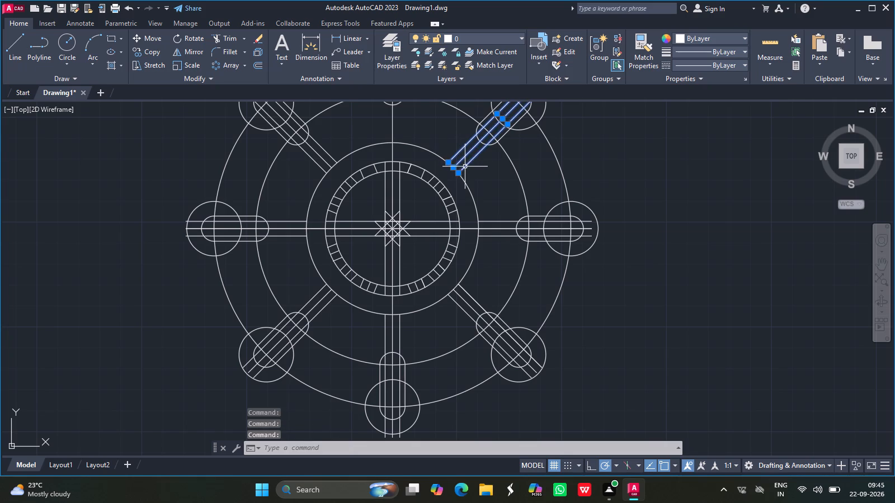
left_click(504, 222)
left_click(504, 237)
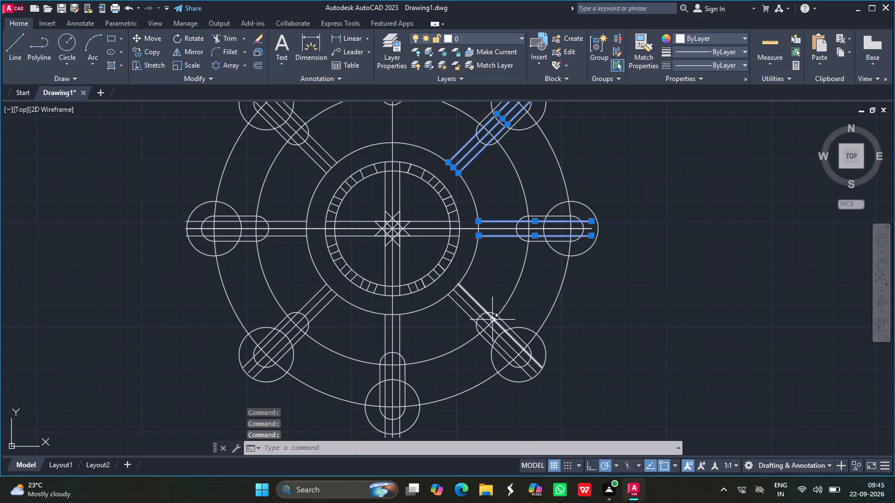
left_click_drag(475, 302, 464, 310)
left_click(464, 310)
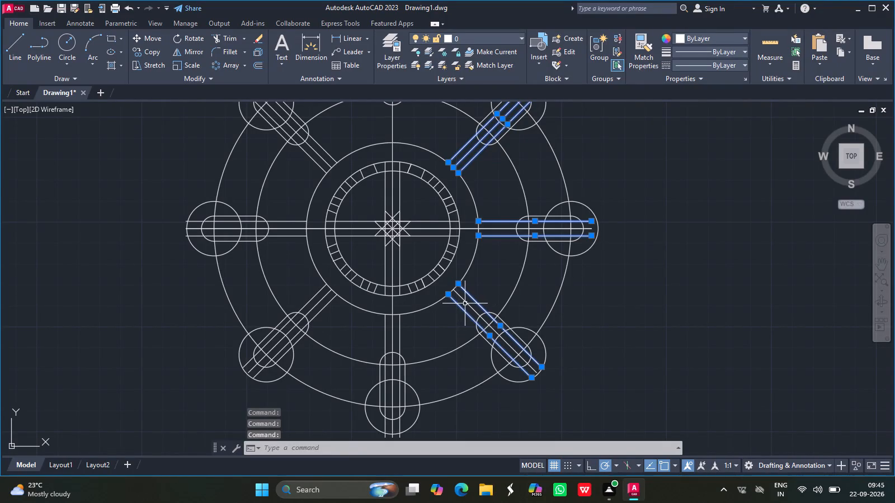
left_click(466, 303)
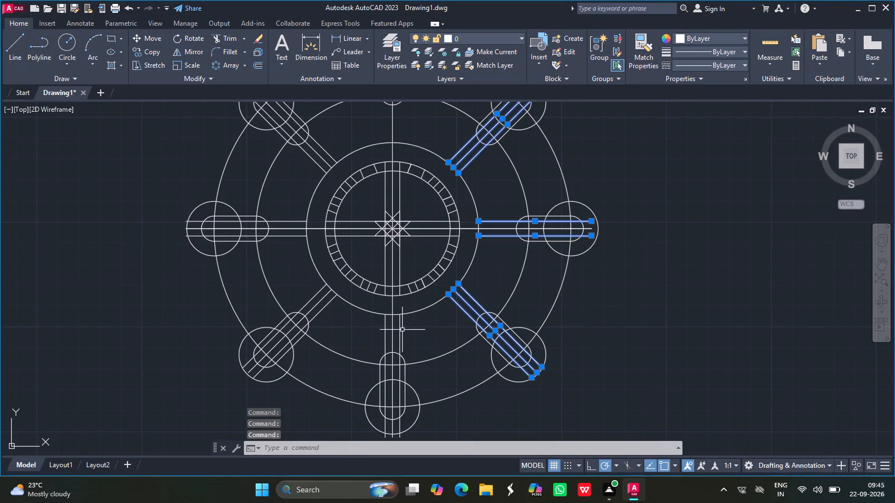
left_click_drag(402, 330, 395, 335)
left_click(395, 335)
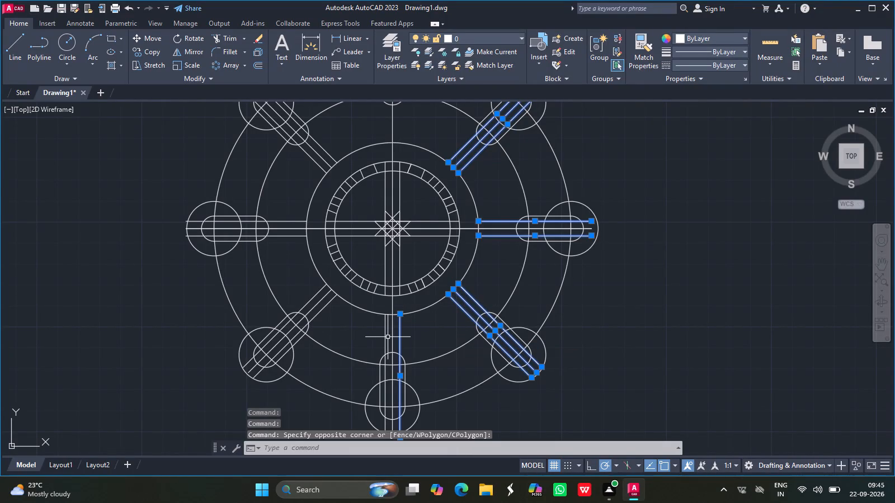
left_click_drag(385, 335, 312, 305)
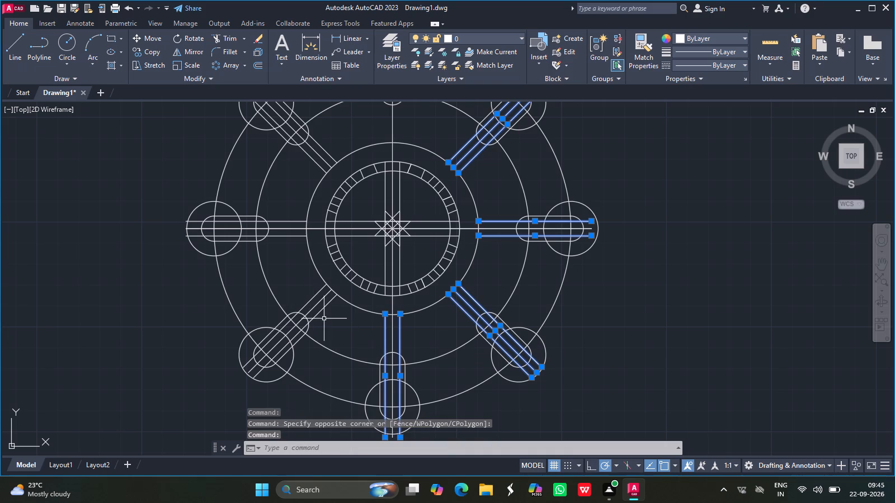
left_click_drag(324, 319, 295, 288)
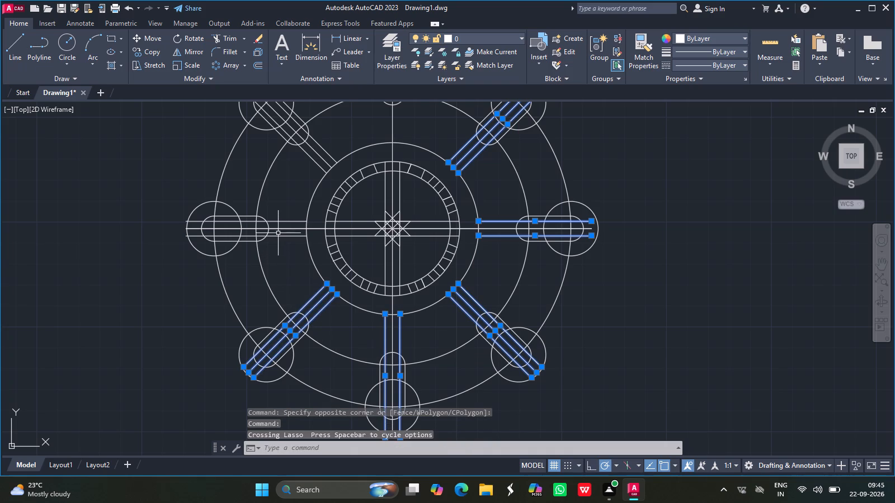
left_click_drag(282, 235, 281, 231)
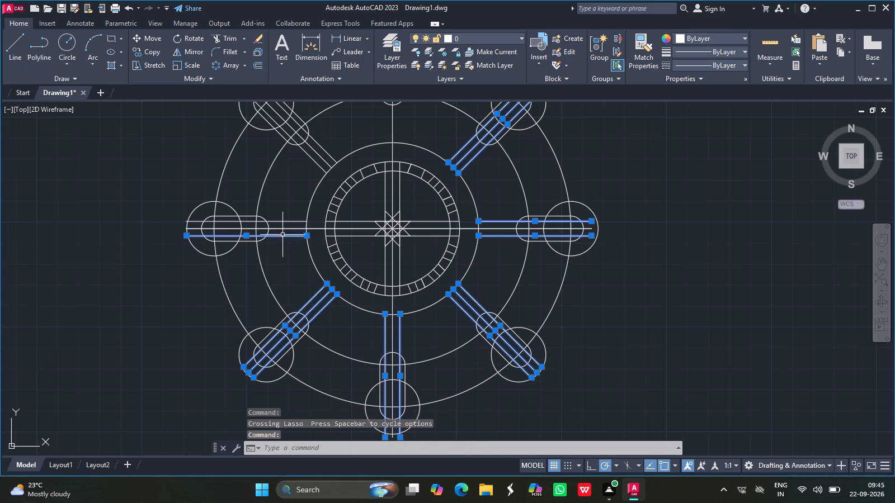
left_click_drag(281, 231, 281, 222)
left_click(281, 222)
left_click_drag(290, 169, 351, 132)
left_click_drag(295, 164, 327, 140)
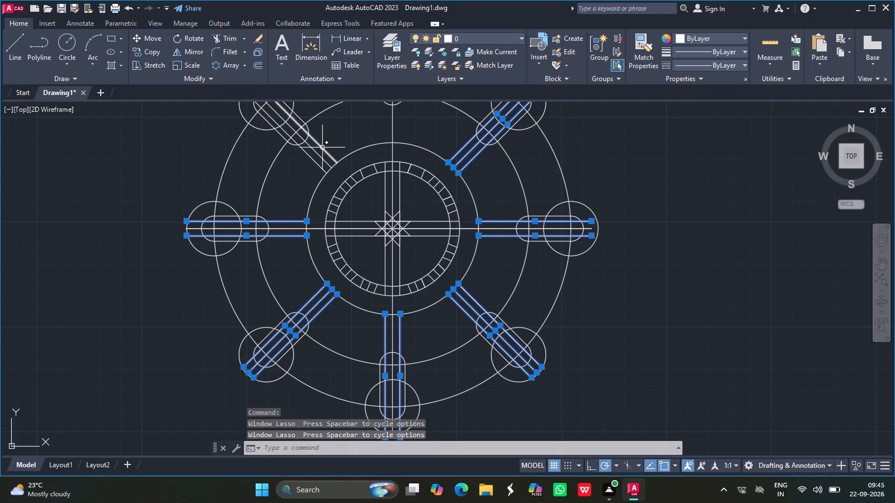
left_click_drag(322, 148, 316, 152)
left_click_drag(316, 152, 307, 160)
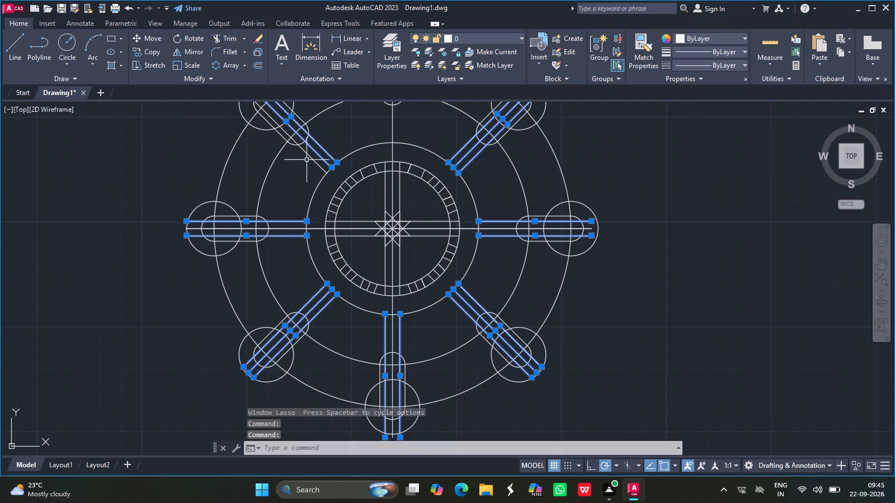
left_click_drag(307, 160, 312, 159)
left_click(312, 159)
key("Delete")
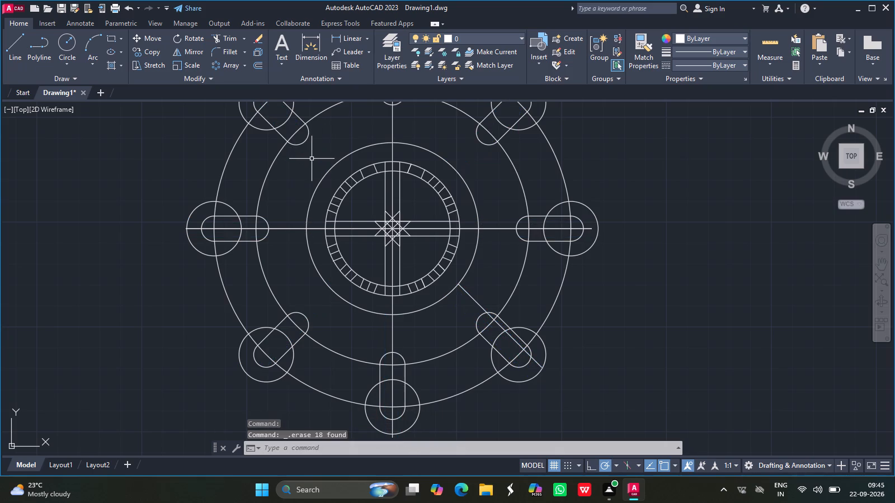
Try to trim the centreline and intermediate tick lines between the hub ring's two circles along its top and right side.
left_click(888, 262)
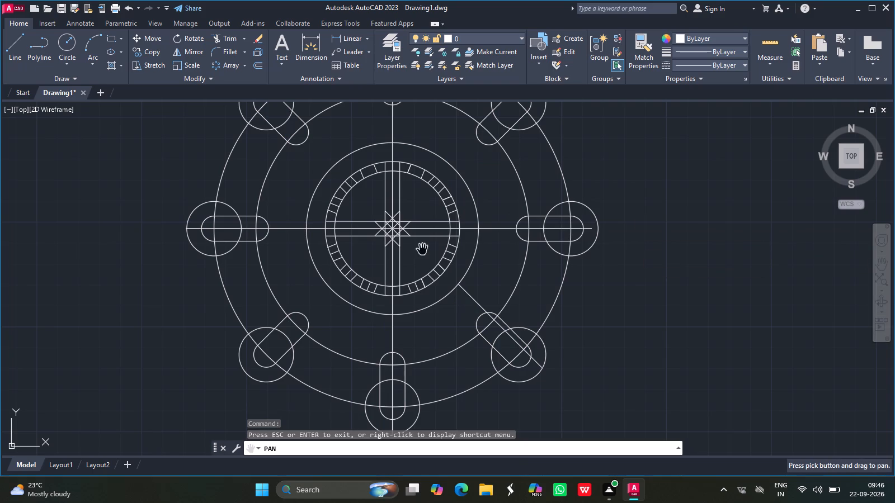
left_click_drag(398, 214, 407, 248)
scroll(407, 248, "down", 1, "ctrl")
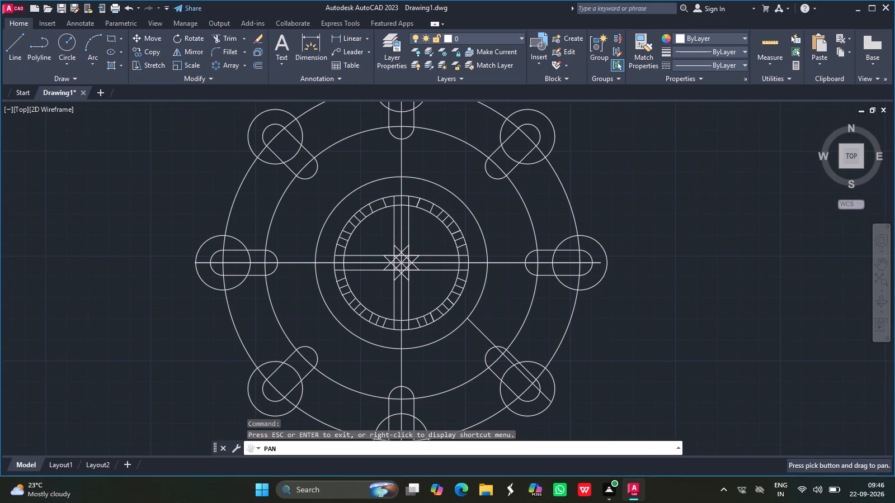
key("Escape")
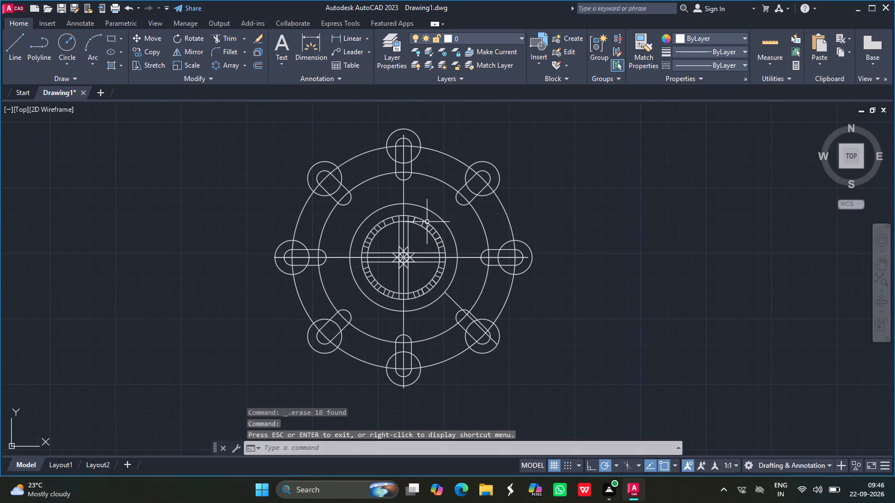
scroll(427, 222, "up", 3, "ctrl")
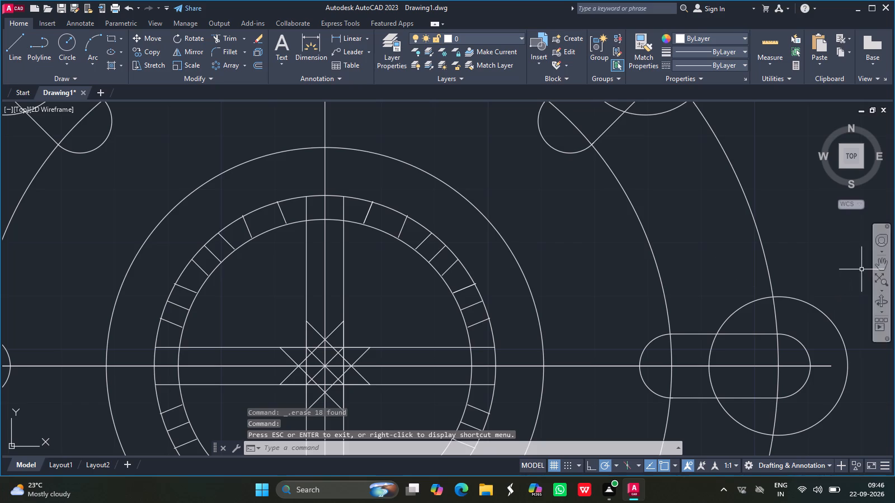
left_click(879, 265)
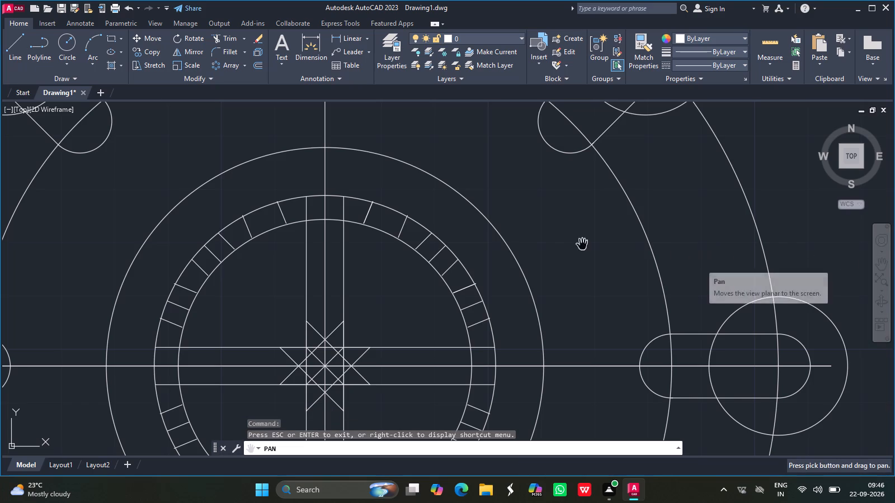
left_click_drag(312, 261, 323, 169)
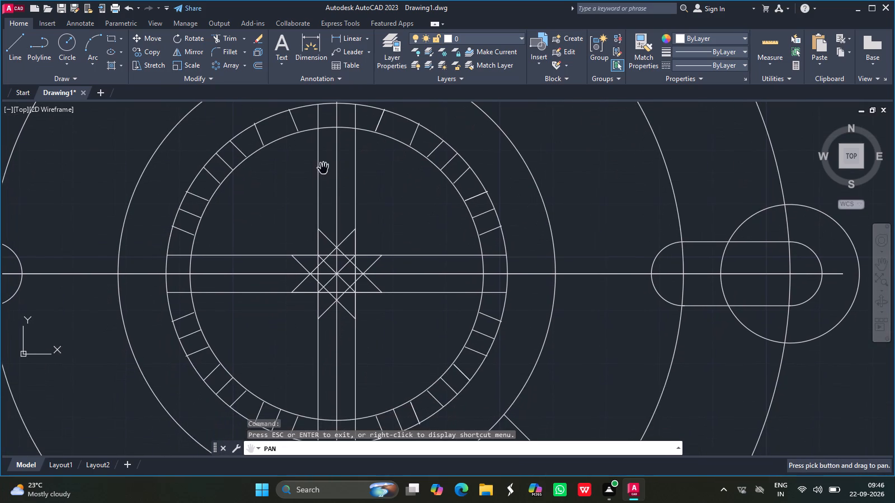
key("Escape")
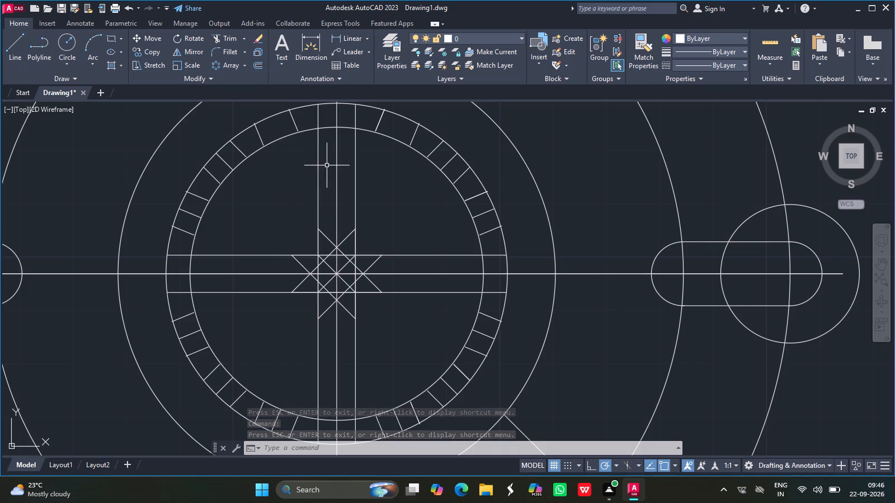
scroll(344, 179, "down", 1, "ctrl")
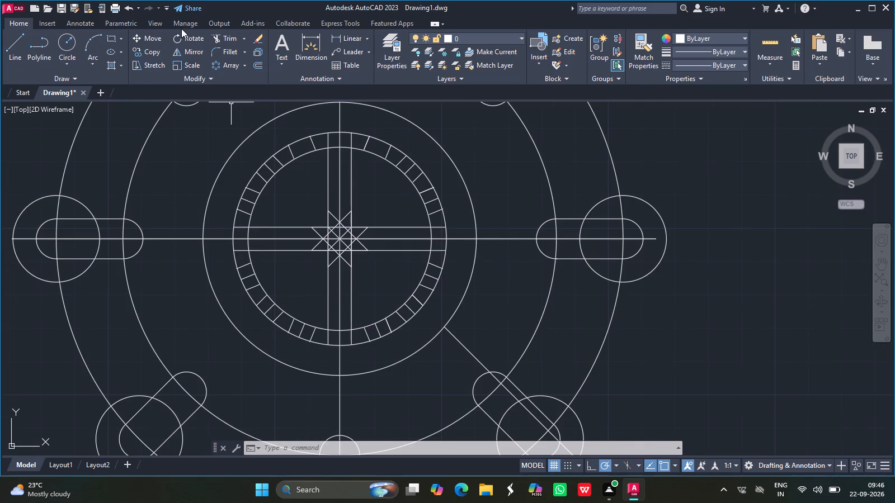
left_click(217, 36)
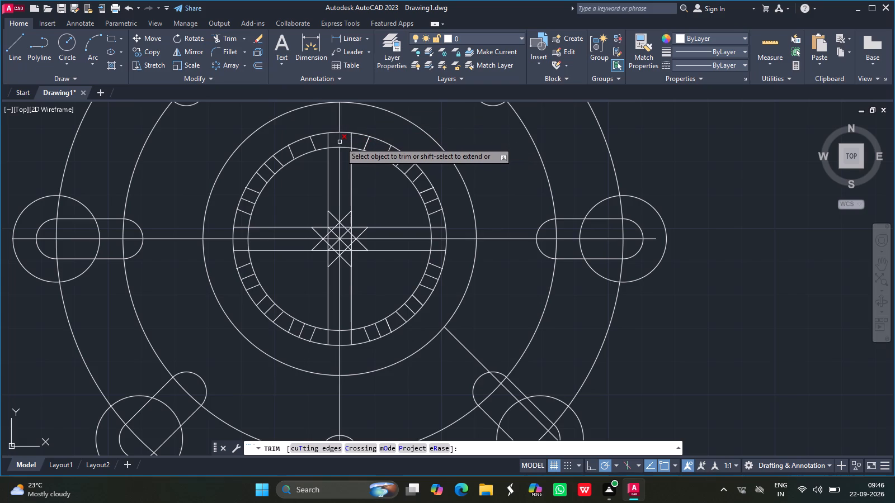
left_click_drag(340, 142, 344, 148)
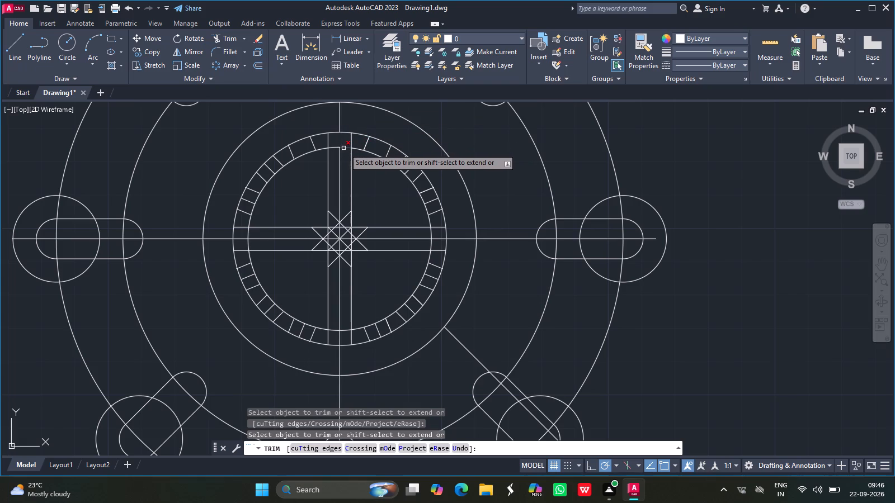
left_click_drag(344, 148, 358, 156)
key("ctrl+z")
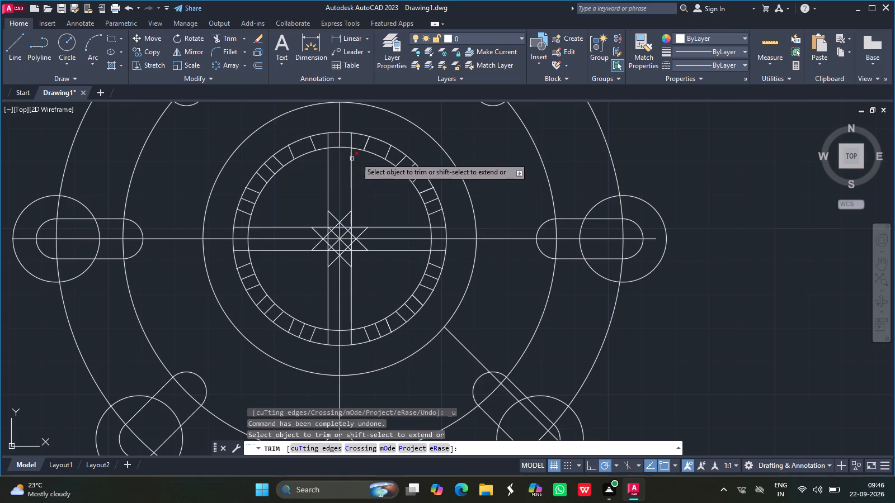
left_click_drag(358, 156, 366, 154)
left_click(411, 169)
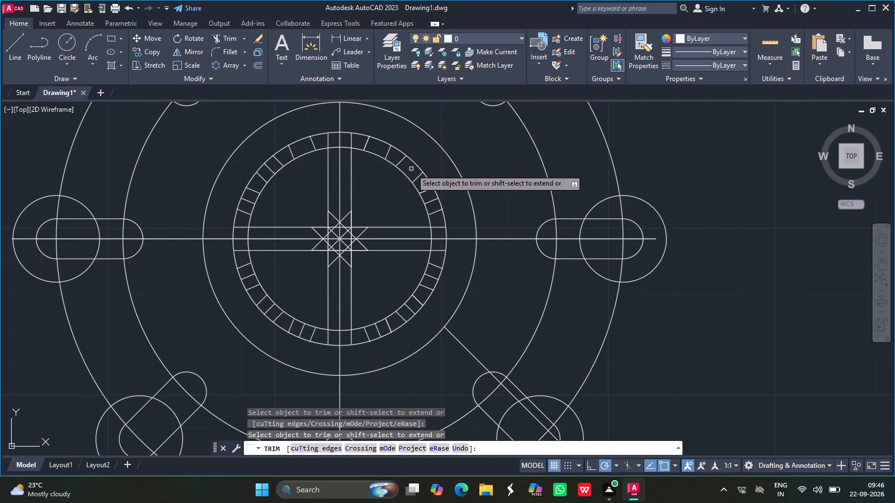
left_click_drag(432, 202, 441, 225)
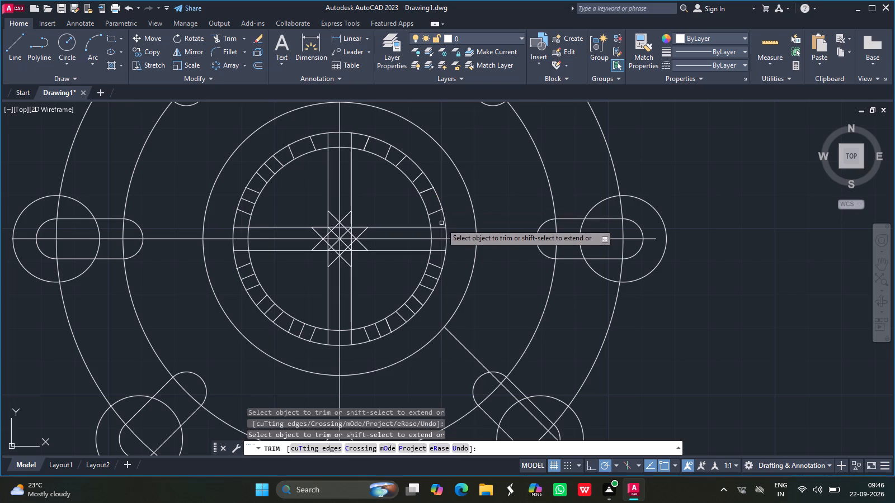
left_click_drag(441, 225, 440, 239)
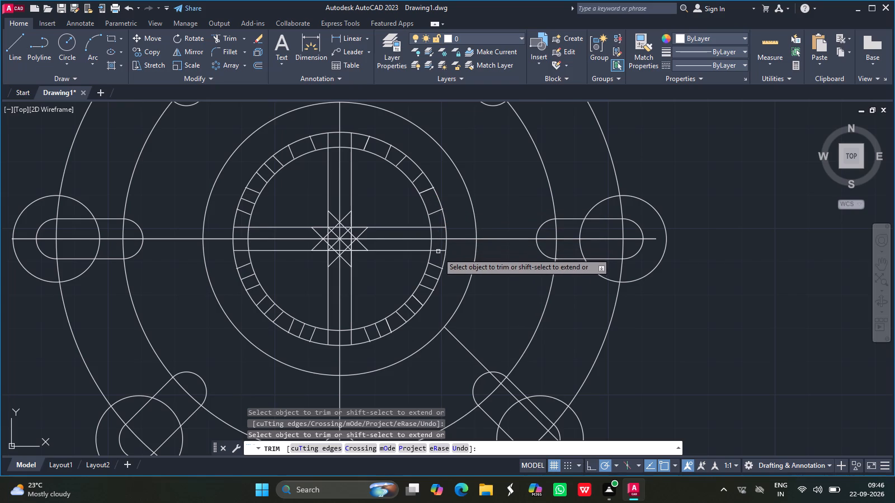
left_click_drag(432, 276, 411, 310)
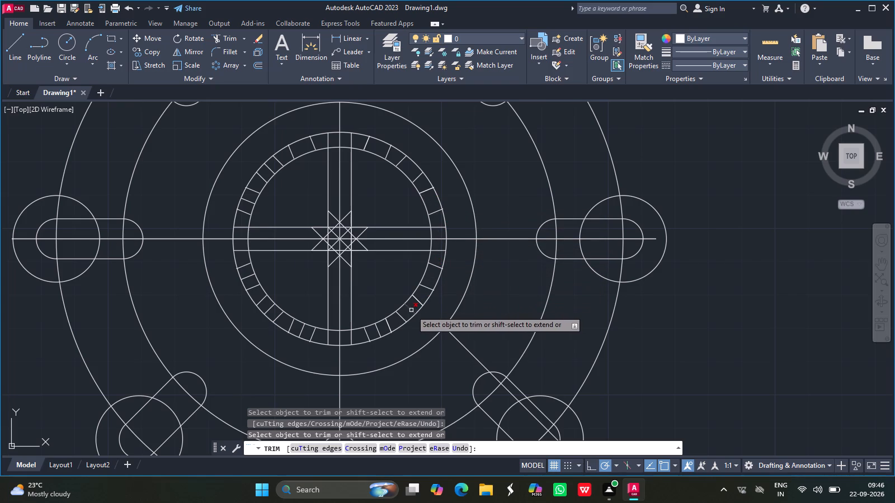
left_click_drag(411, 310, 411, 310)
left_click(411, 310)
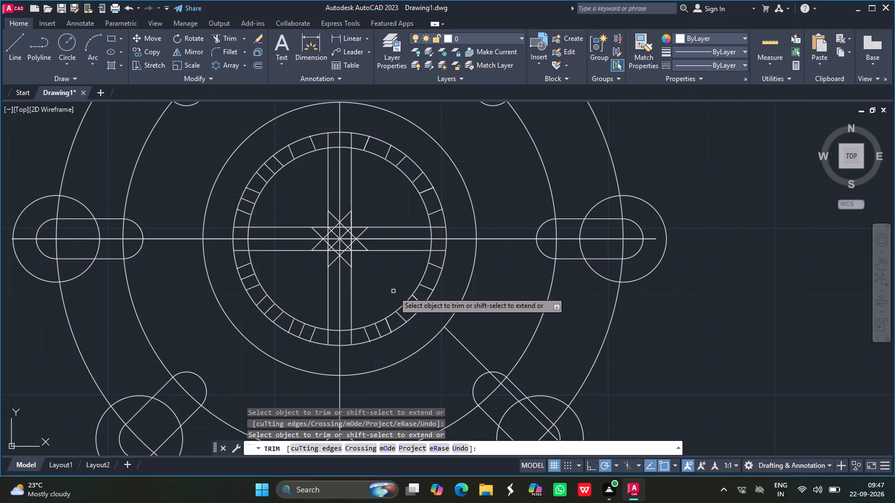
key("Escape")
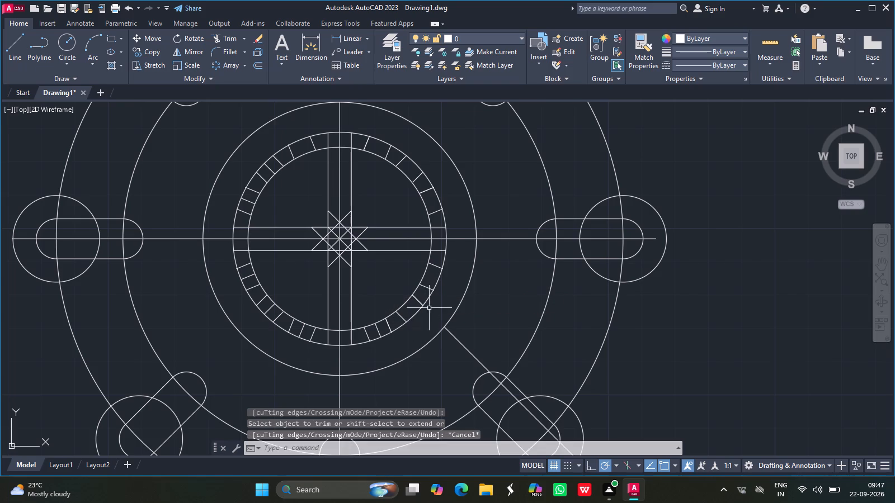
Undo the recent trims and erasures back to before the offset arm lines were repeated around the hub from the upper-right arm.
key("ctrl+z")
key("ctrl+z")
key("ctrl+z")
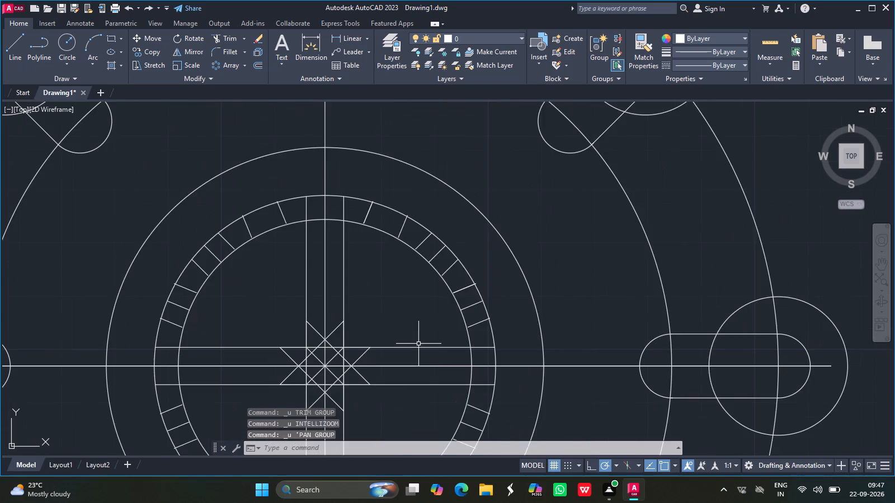
key("ctrl+z")
key("ctrl+z")
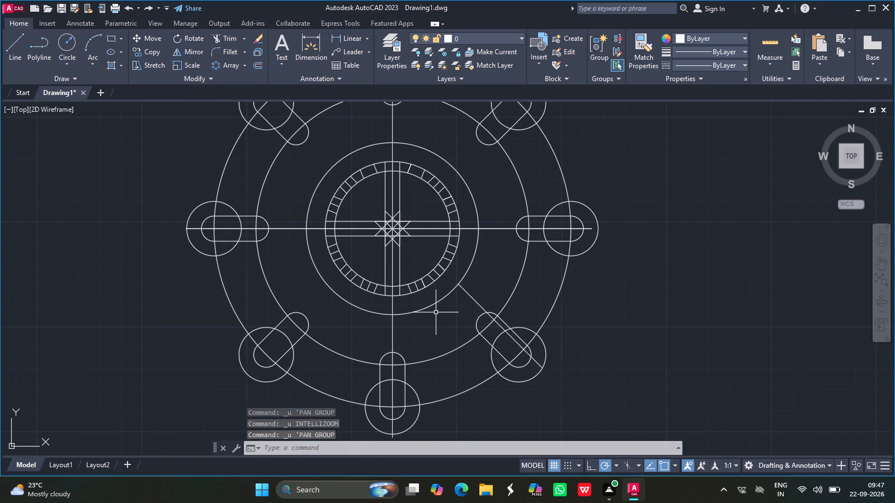
key("ctrl+z")
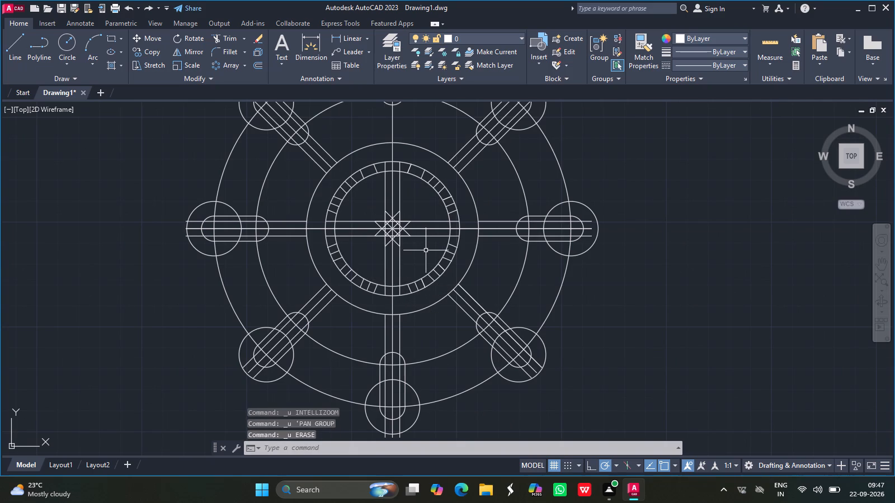
key("ctrl+z")
key("ctrl+z")
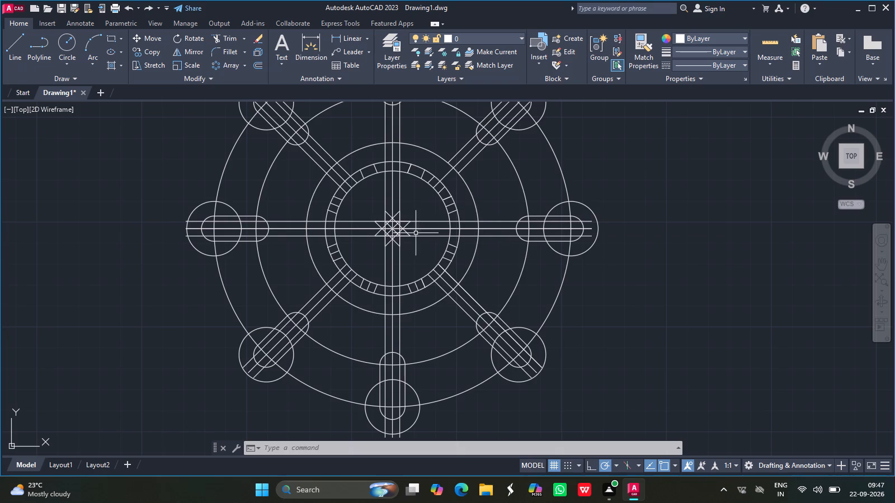
key("ctrl+z")
key("ctrl+z")
key("ctrl+z")
key("ctrl+z")
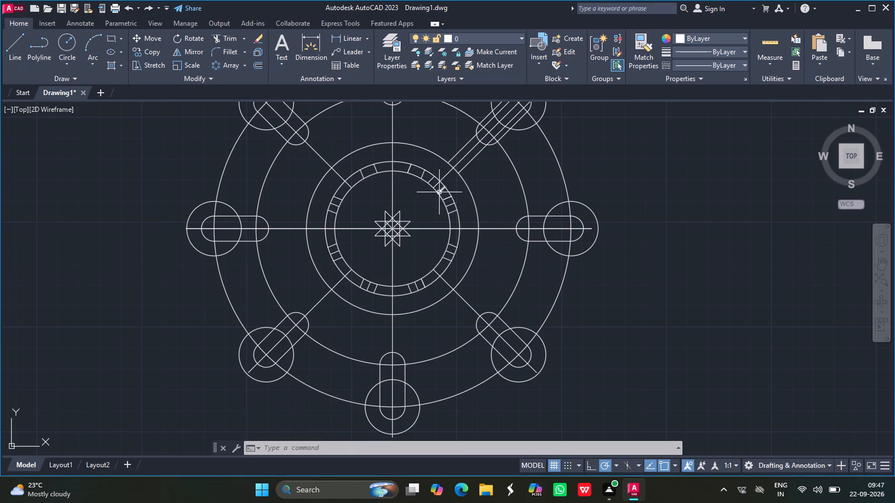
Erase the short offset line segments beside the upper-right diagonal between the hub ring's two circles.
left_click_drag(443, 190, 432, 179)
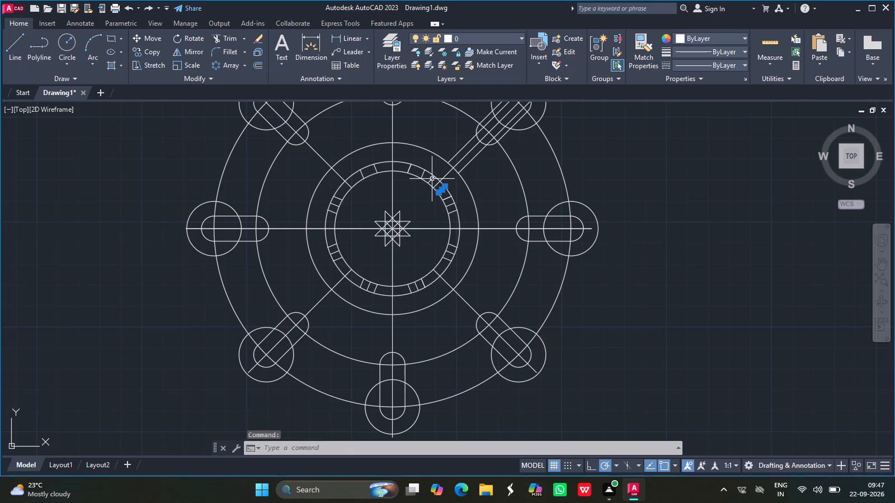
left_click(432, 179)
key("Delete")
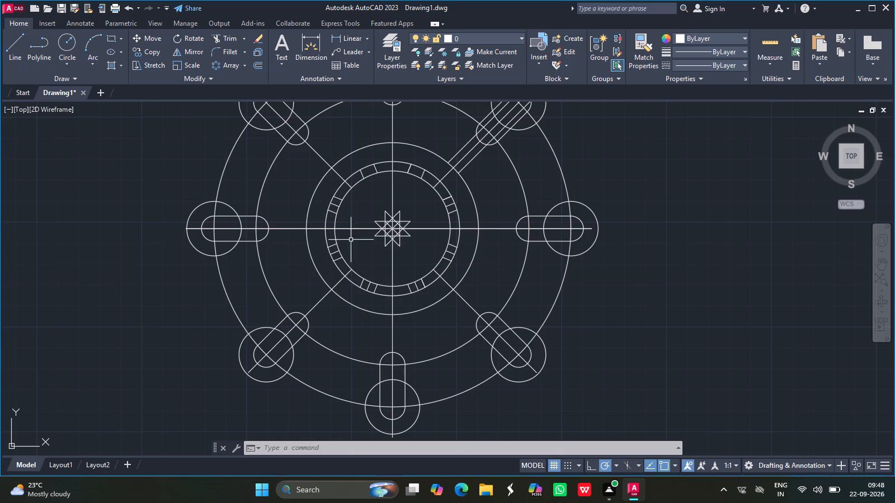
Trim the middle tick line from the six three-line notch groups on the left, bottom and right of the hub ring.
left_click(232, 37)
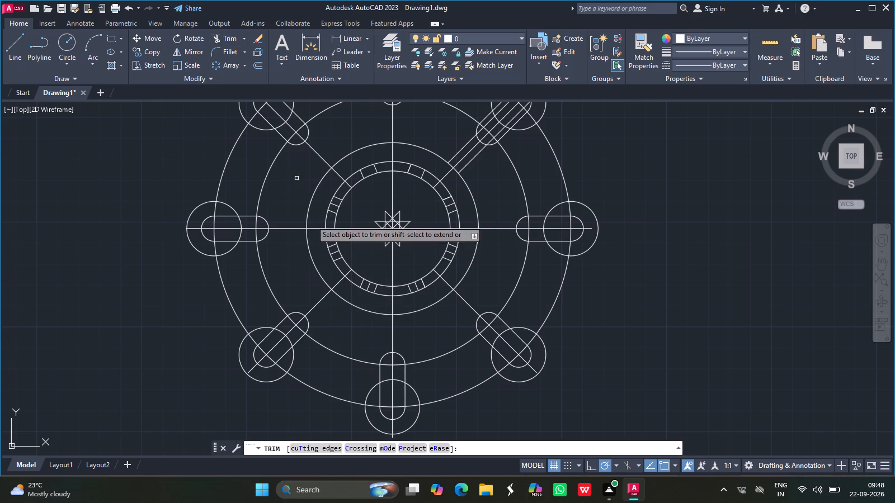
left_click_drag(334, 253, 336, 255)
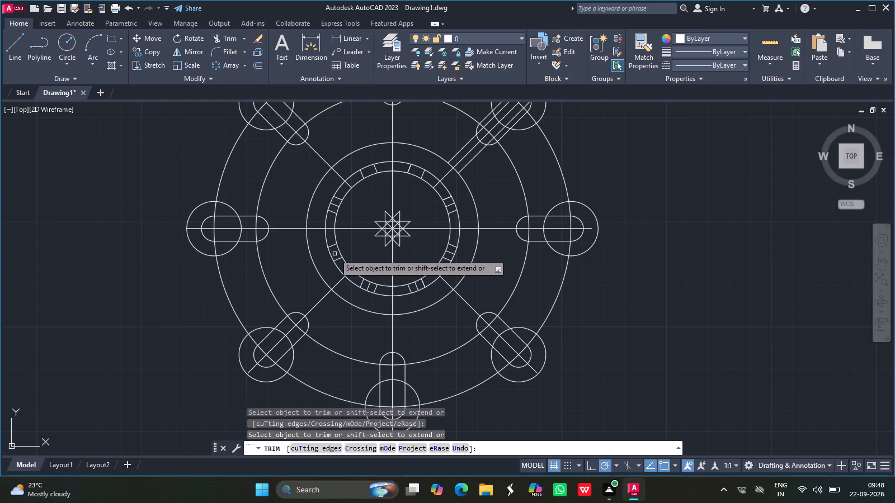
left_click_drag(336, 255, 367, 285)
left_click(367, 285)
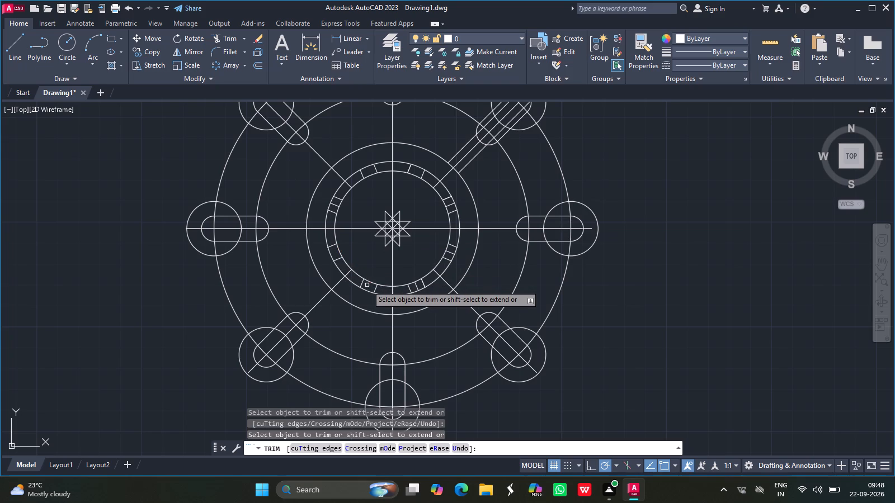
left_click(417, 286)
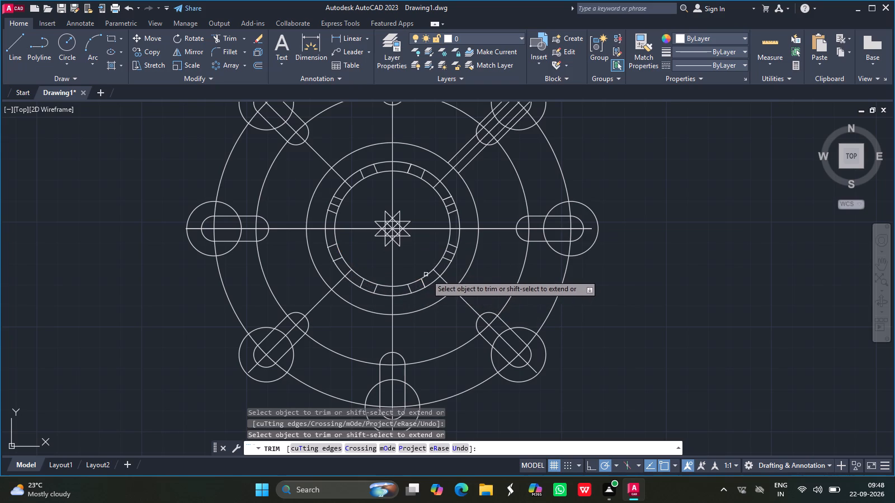
left_click_drag(450, 254, 451, 202)
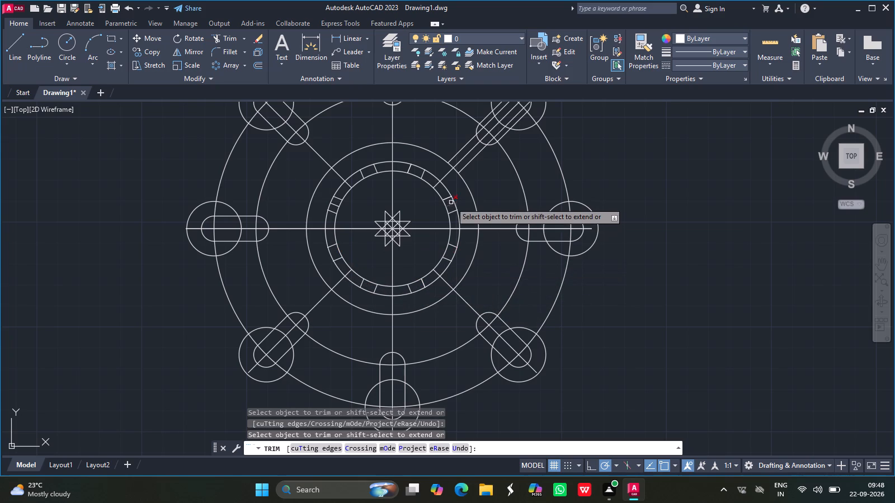
left_click_drag(451, 202, 451, 205)
left_click(451, 205)
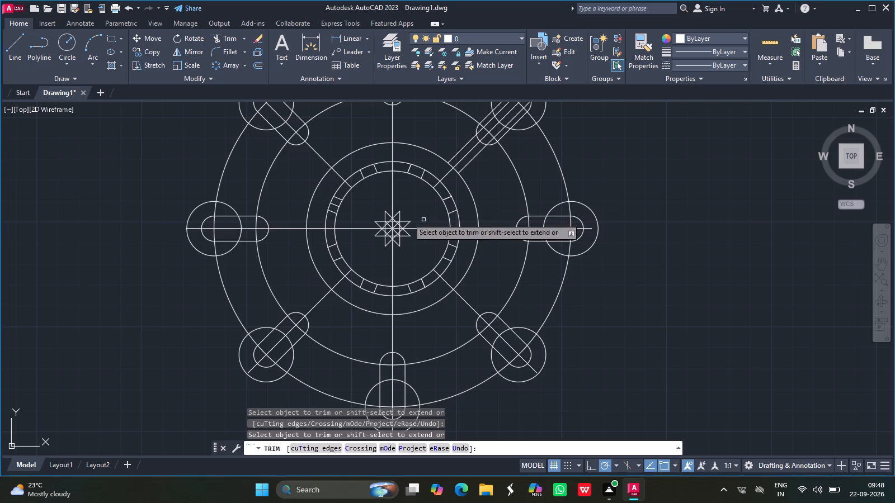
left_click(337, 205)
key("Return")
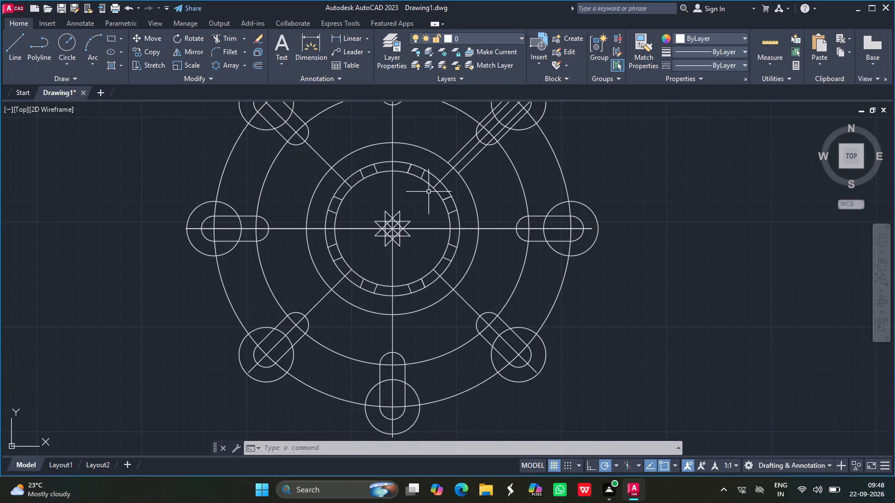
Erase the upper-right arm's two offset lines outside the circle around the hub ring, keeping its diagonal centreline.
left_click_drag(463, 147, 474, 159)
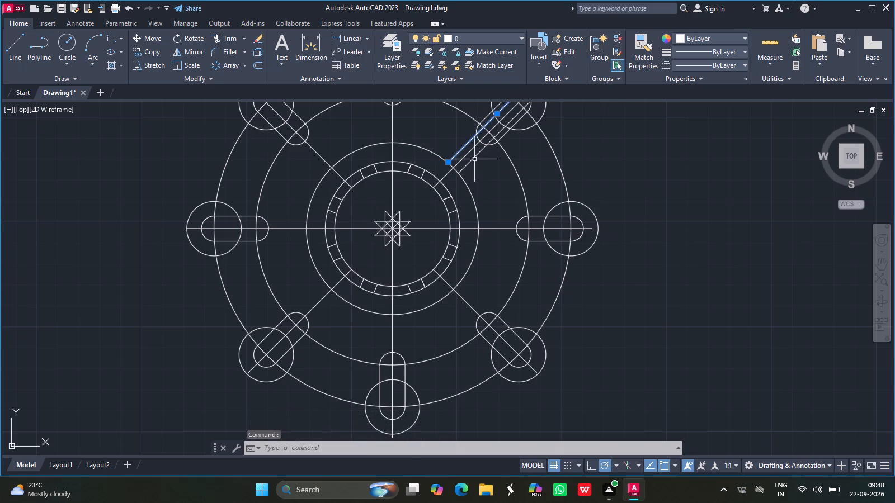
left_click_drag(474, 159, 473, 159)
left_click(473, 159)
key("Delete")
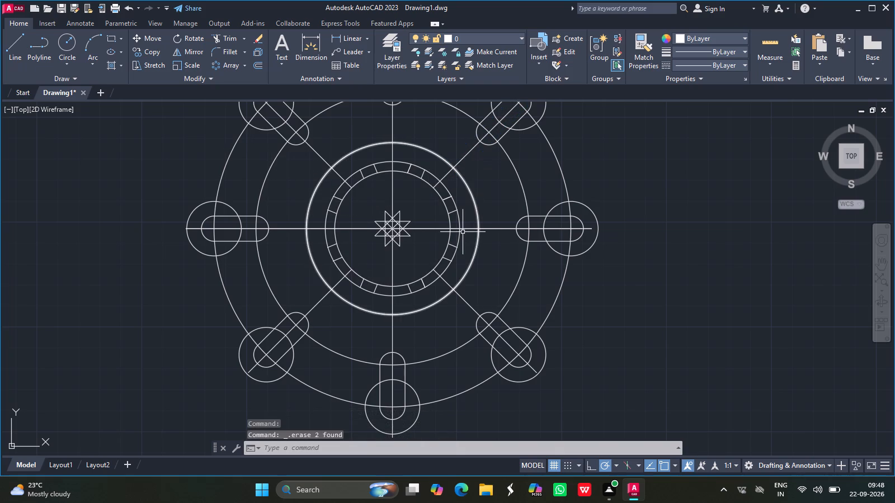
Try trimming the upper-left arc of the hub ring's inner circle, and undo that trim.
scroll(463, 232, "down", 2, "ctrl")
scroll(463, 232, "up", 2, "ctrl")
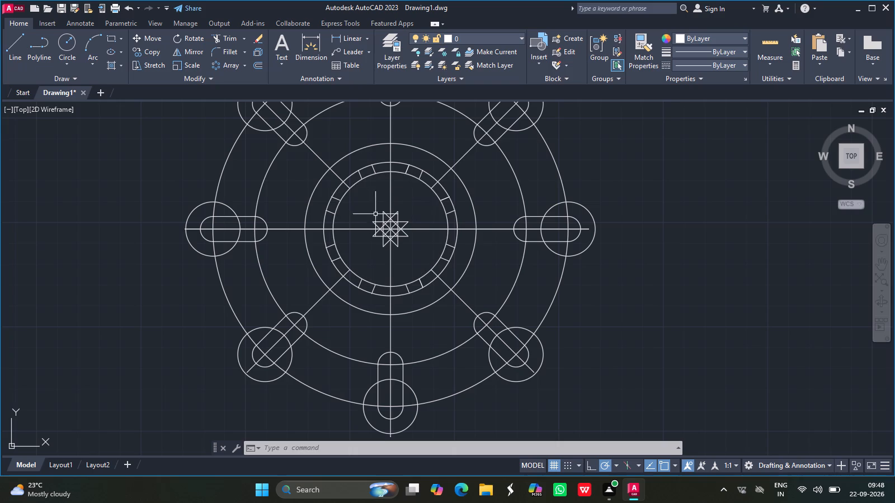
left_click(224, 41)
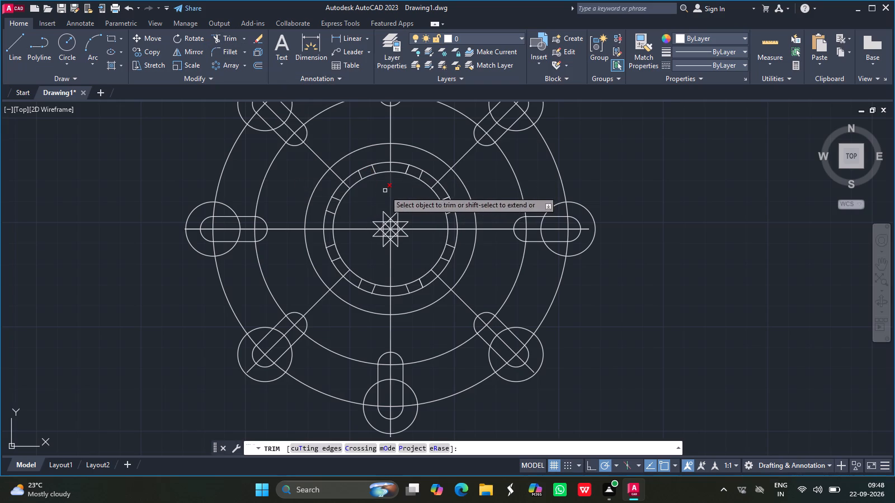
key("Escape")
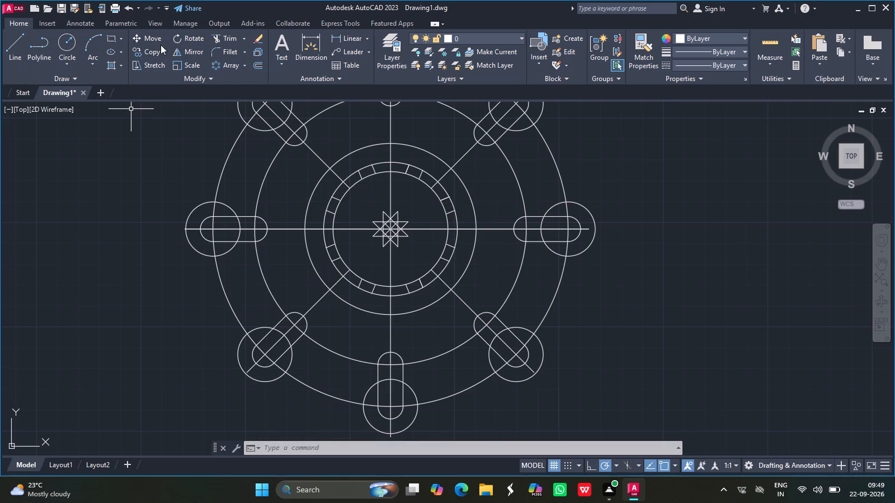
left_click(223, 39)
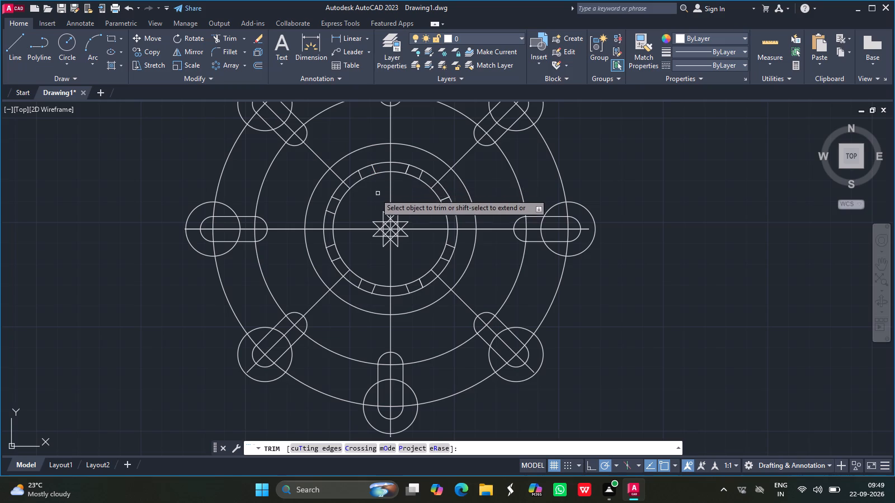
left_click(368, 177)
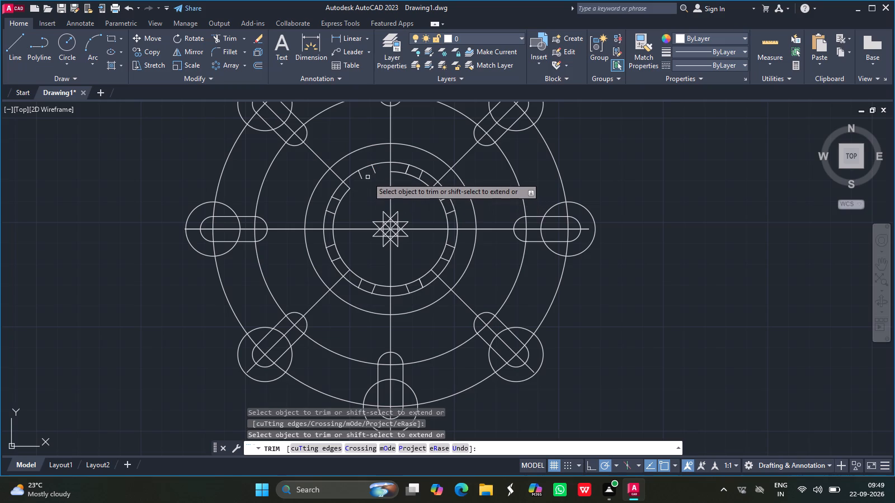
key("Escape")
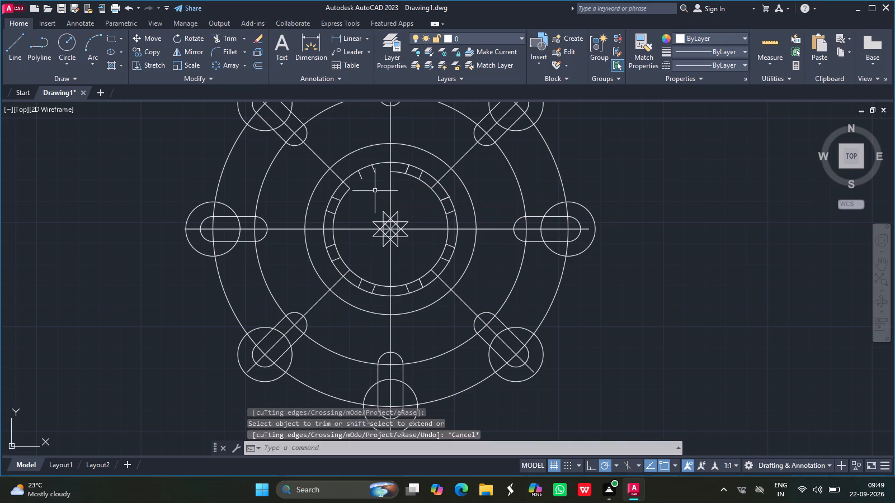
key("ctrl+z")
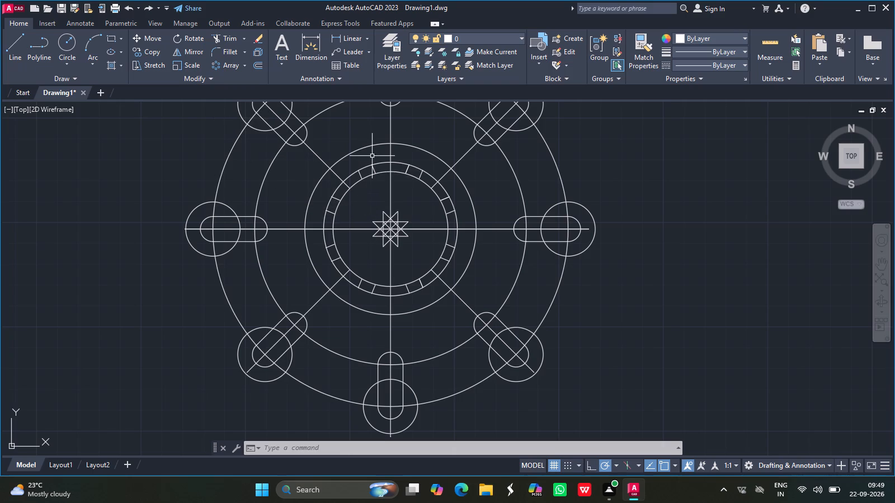
Draw a line over the notch tick nearest the upper-left diagonal, between the hub ring's two circles.
scroll(361, 194, "up", 2, "ctrl")
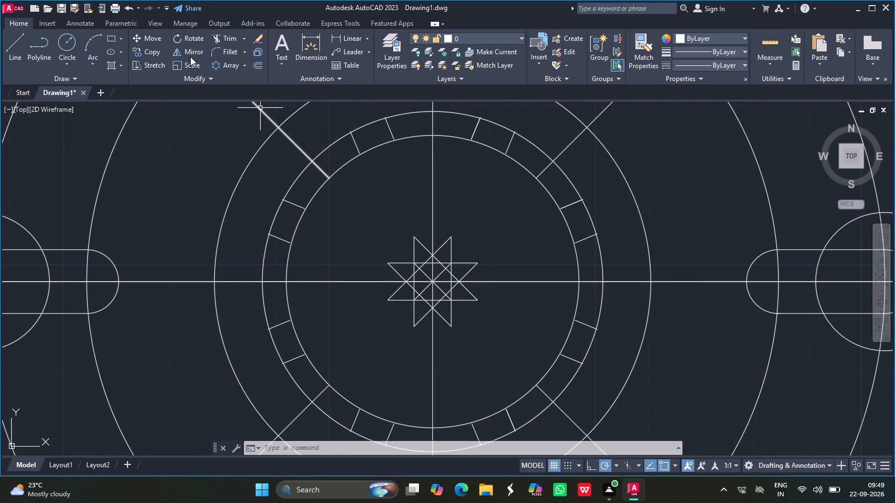
left_click(17, 49)
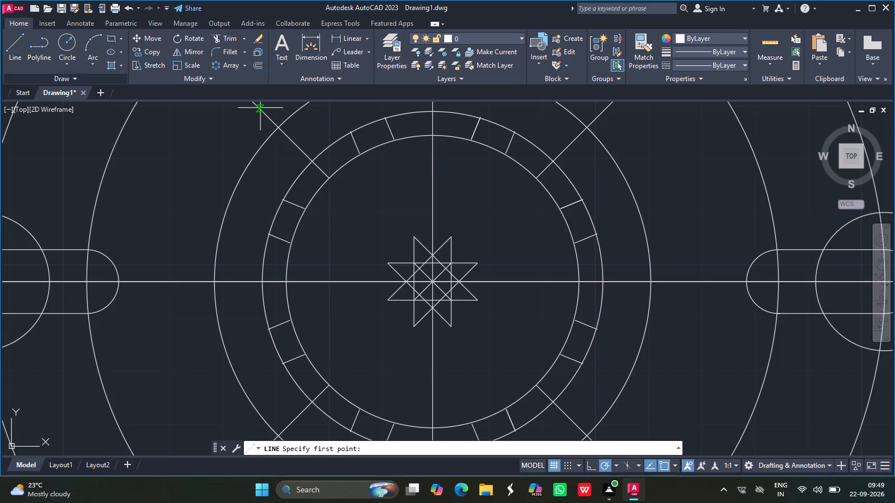
left_click_drag(348, 135, 357, 158)
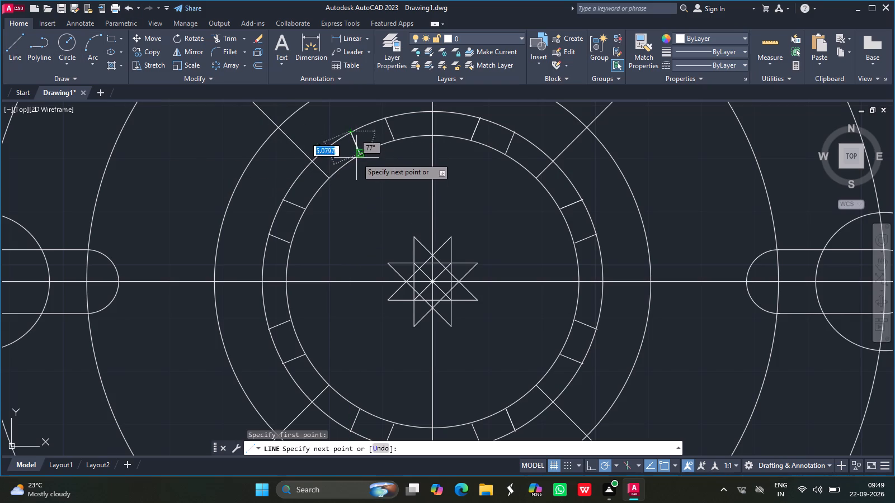
left_click_drag(357, 158, 360, 156)
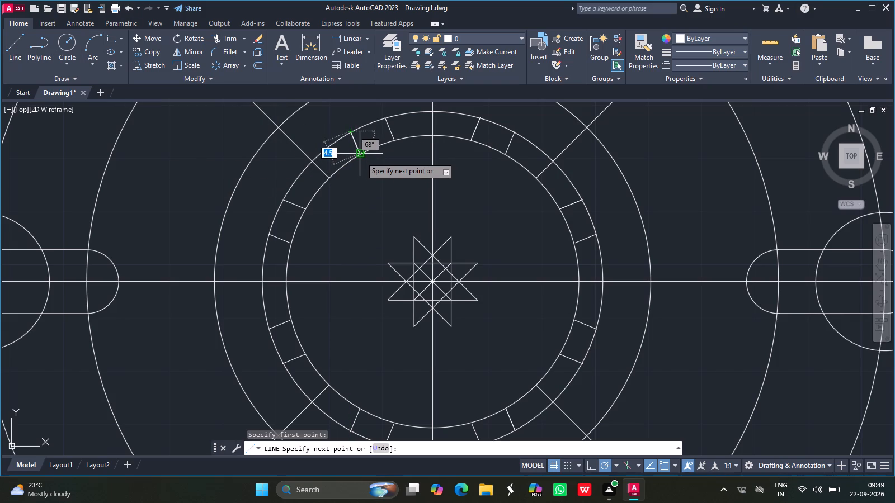
left_click(360, 156)
key("Return")
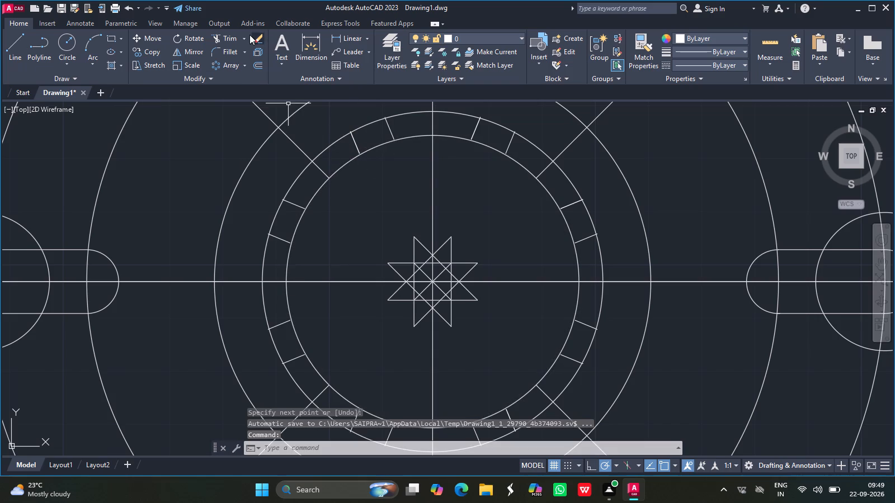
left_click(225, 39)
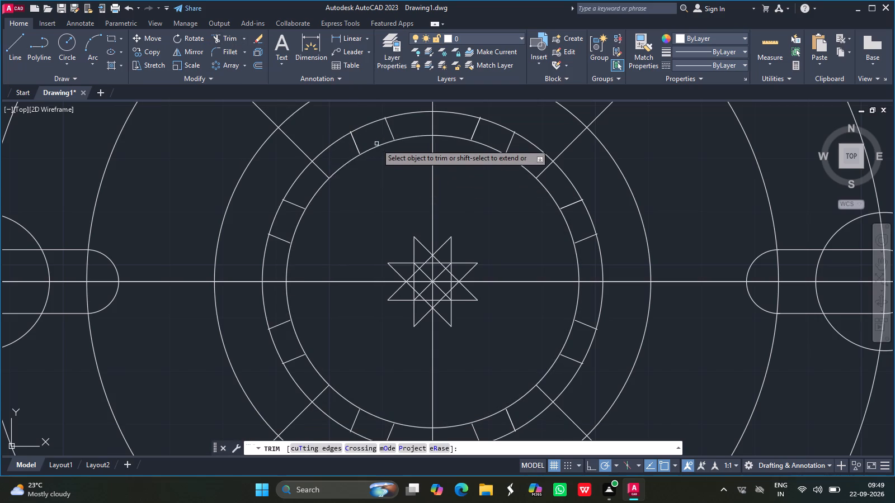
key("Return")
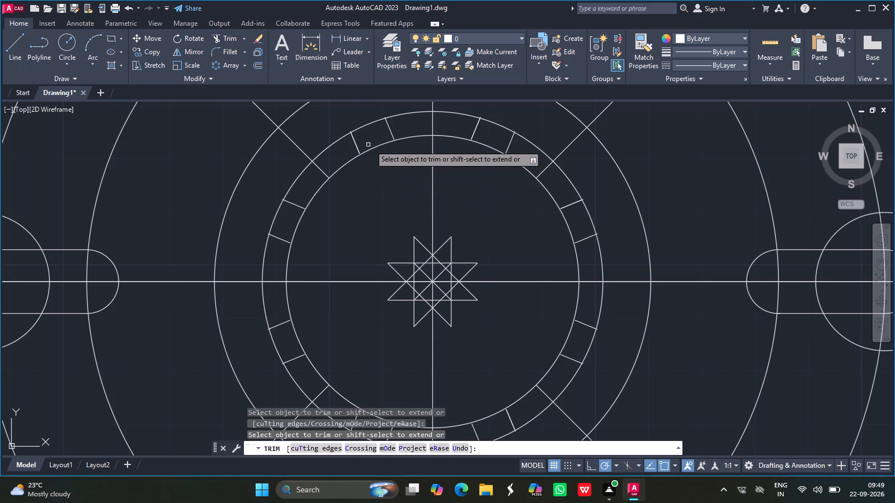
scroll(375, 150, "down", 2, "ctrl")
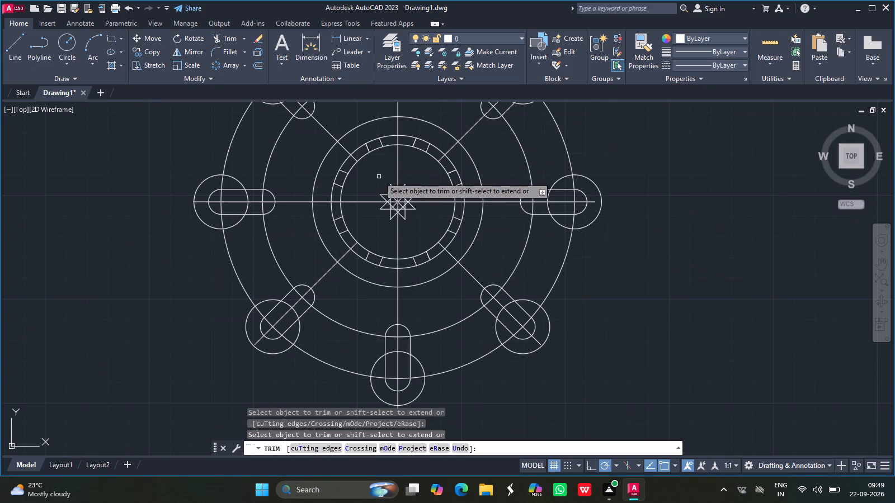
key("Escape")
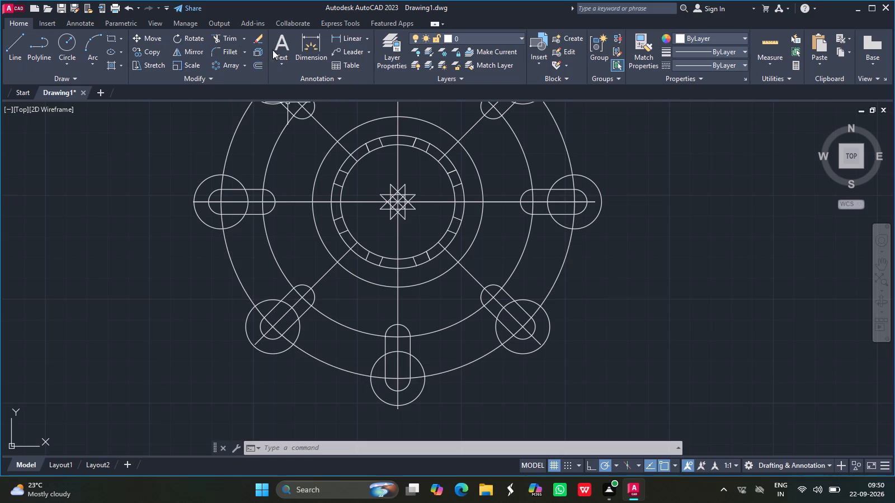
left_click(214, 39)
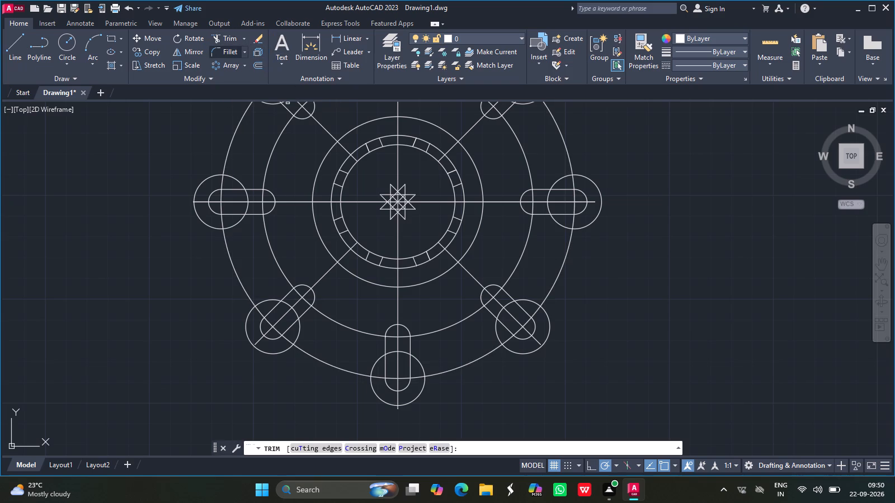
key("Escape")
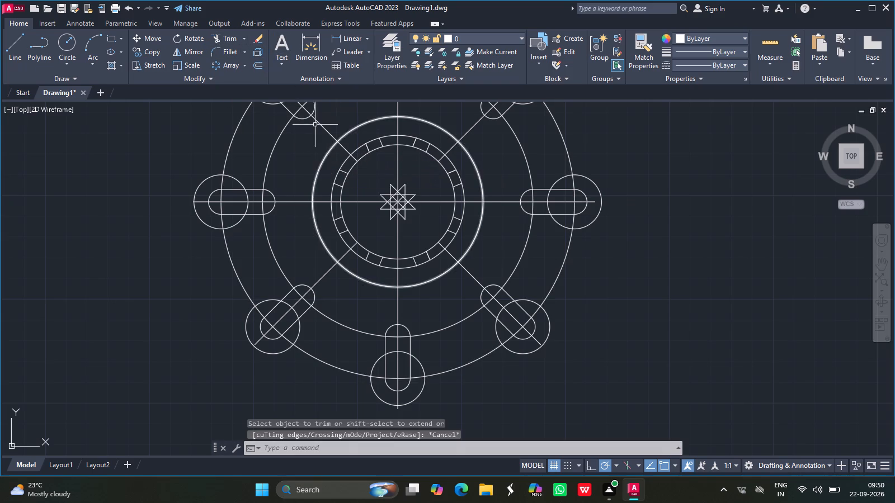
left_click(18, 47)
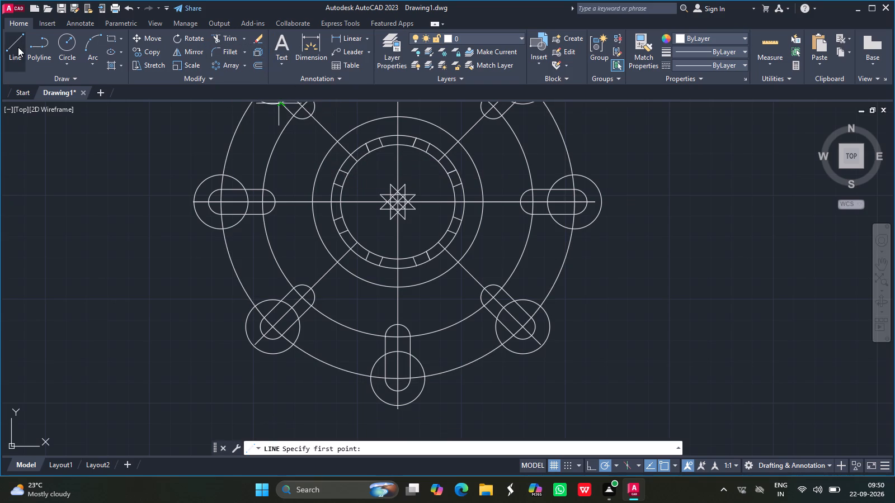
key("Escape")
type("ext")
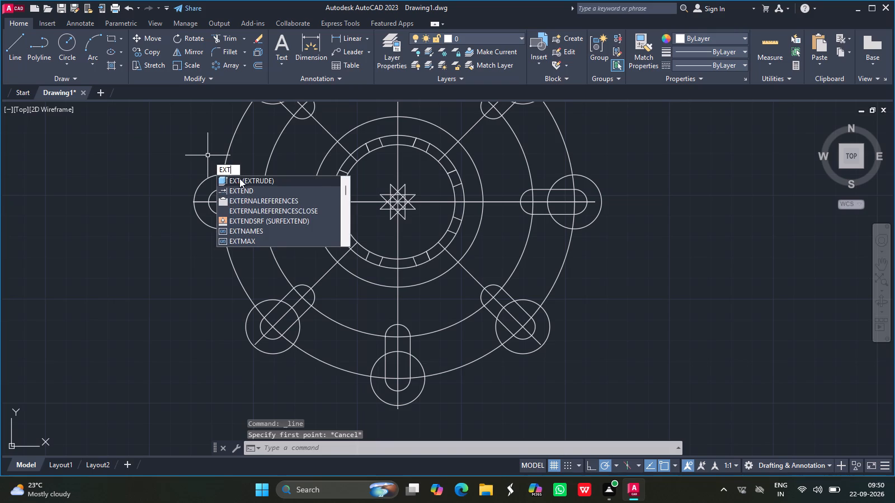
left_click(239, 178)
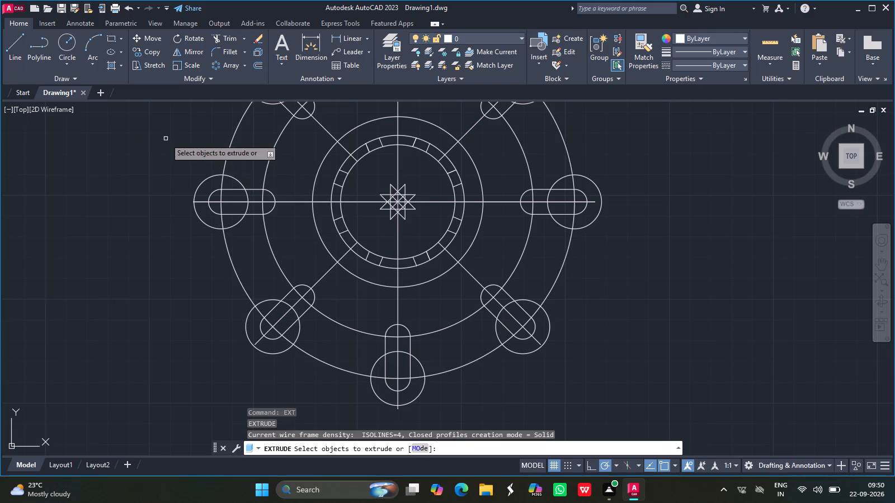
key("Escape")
Extend the six notch ticks from the hub ring's upper left, across the top, to its upper right side out to the surrounding circle.
type("ext")
left_click(258, 203)
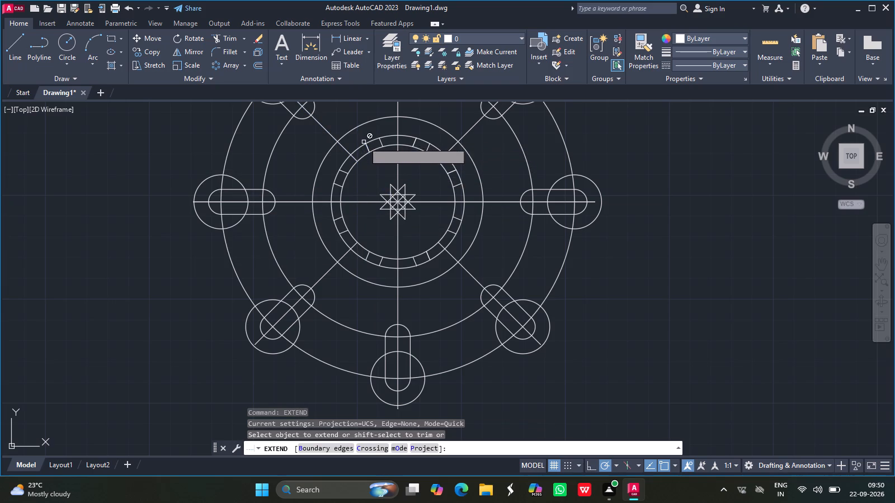
left_click_drag(366, 146, 381, 141)
left_click(381, 141)
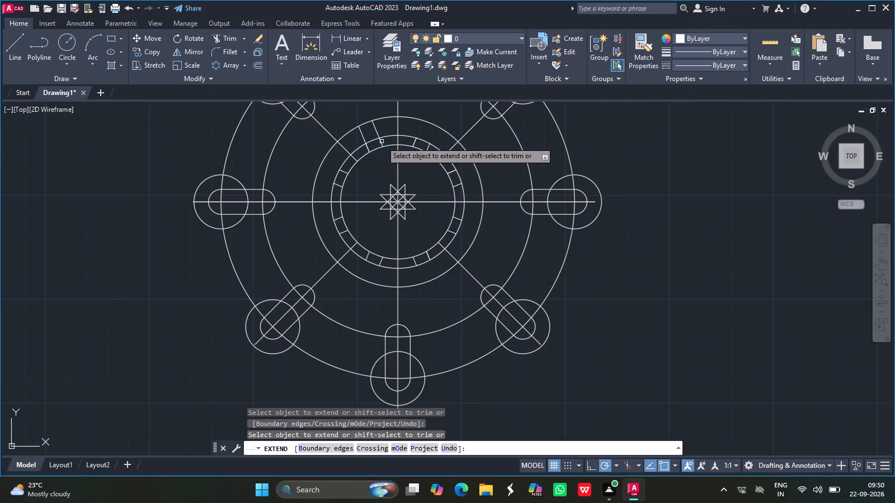
left_click(413, 143)
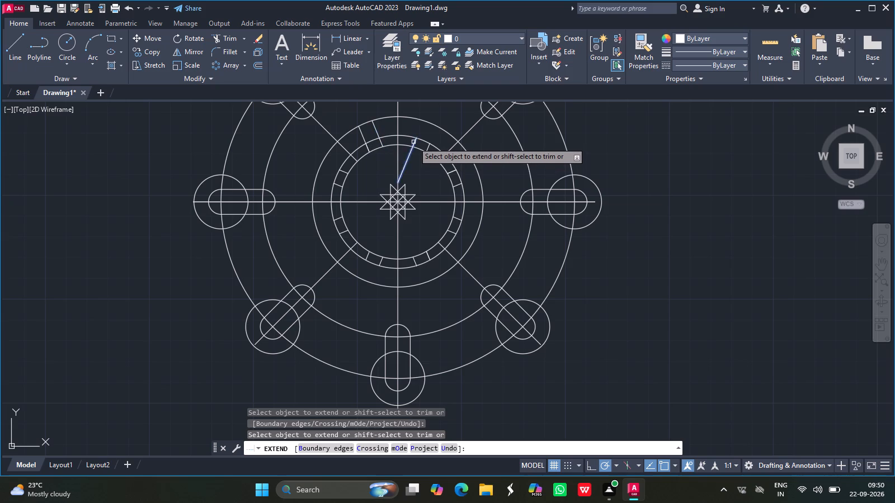
left_click_drag(415, 139, 428, 148)
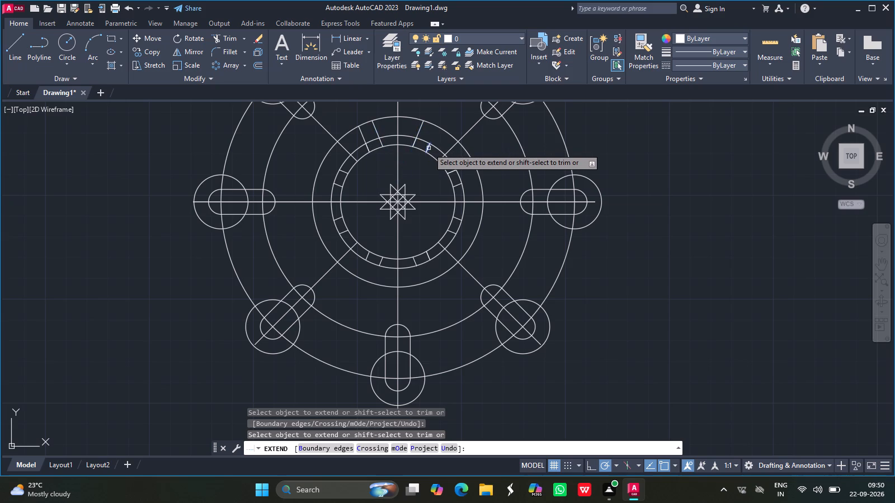
left_click_drag(428, 148, 431, 143)
left_click_drag(431, 143, 453, 172)
left_click_drag(453, 172, 459, 185)
left_click(459, 185)
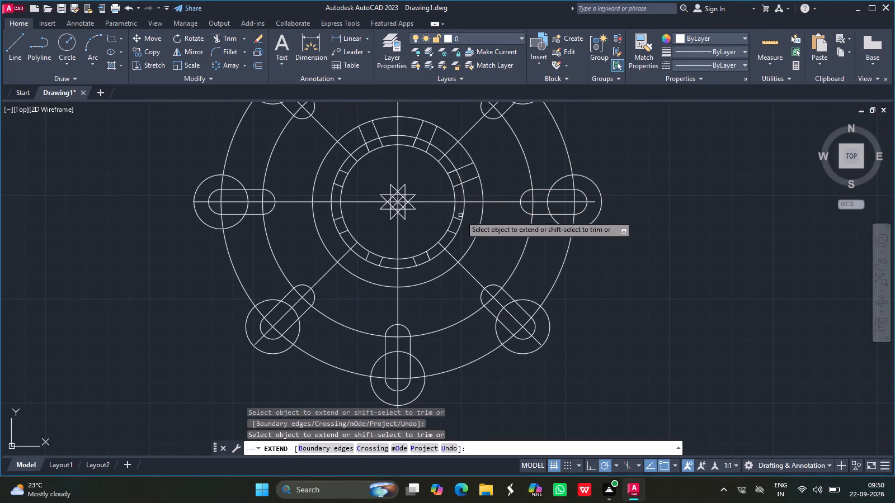
Extend the two notch ticks just below the horizontal centreline on the hub ring's right side out to the surrounding circle.
left_click_drag(458, 219, 451, 232)
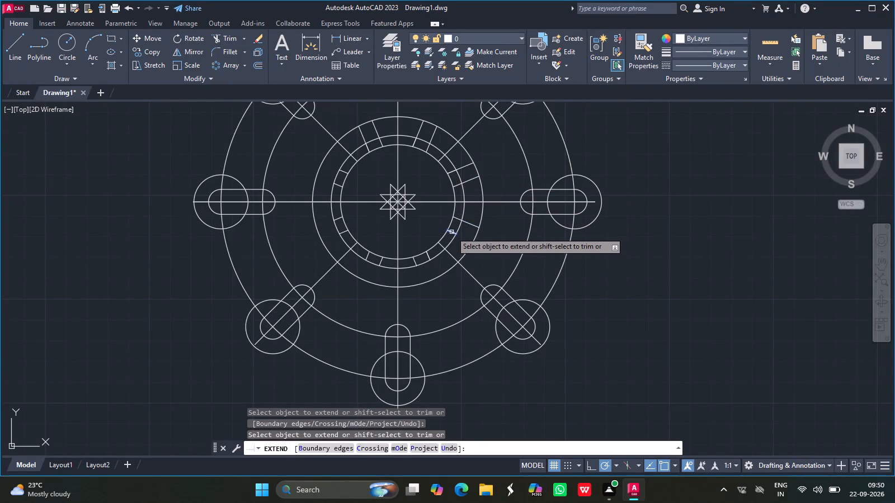
left_click(451, 232)
left_click_drag(451, 232, 461, 236)
left_click(461, 236)
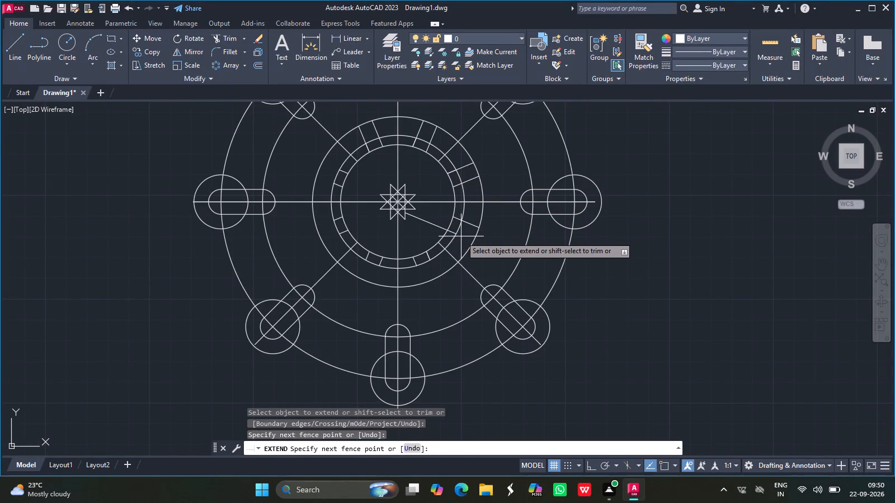
left_click(464, 241)
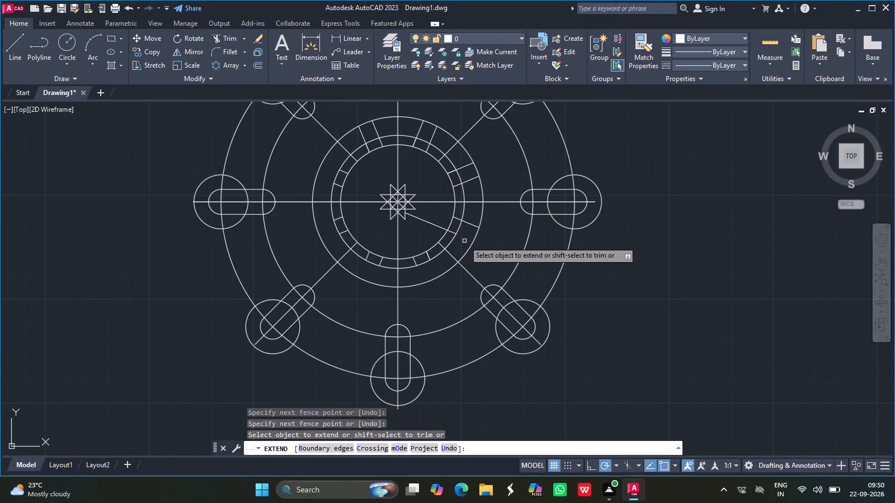
left_click_drag(452, 234, 455, 220)
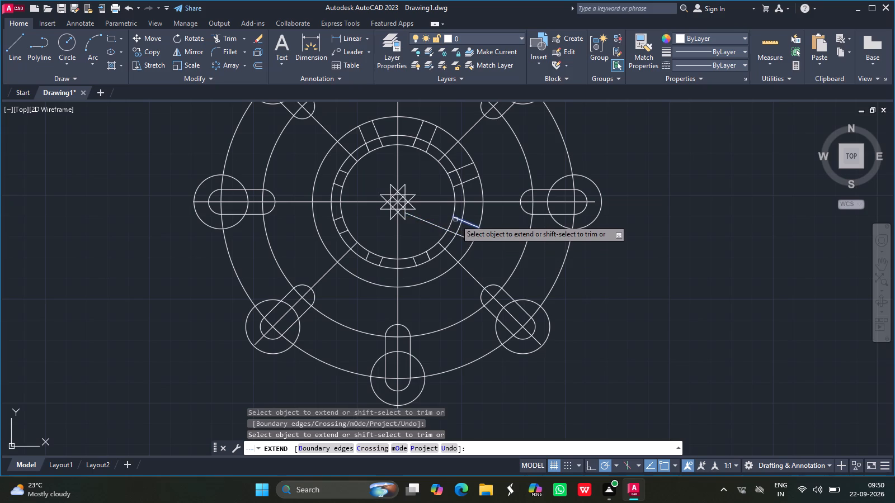
left_click_drag(455, 220, 458, 186)
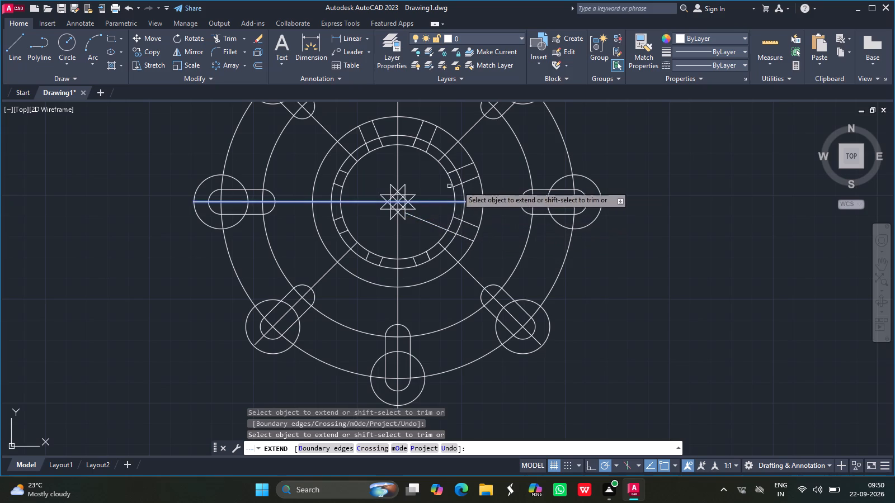
left_click_drag(458, 186, 465, 189)
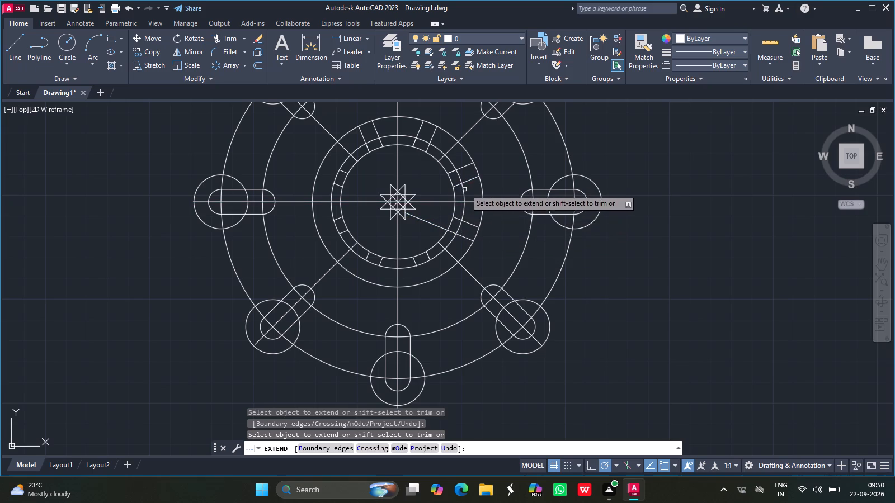
left_click_drag(465, 189, 414, 164)
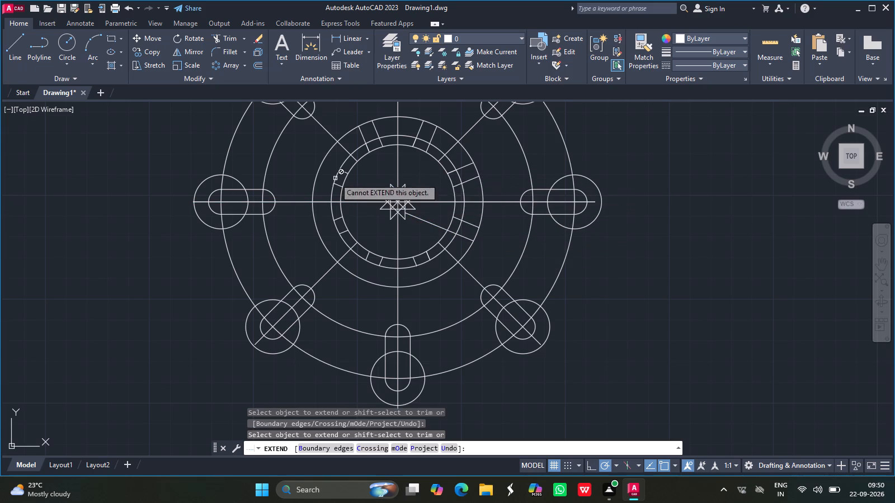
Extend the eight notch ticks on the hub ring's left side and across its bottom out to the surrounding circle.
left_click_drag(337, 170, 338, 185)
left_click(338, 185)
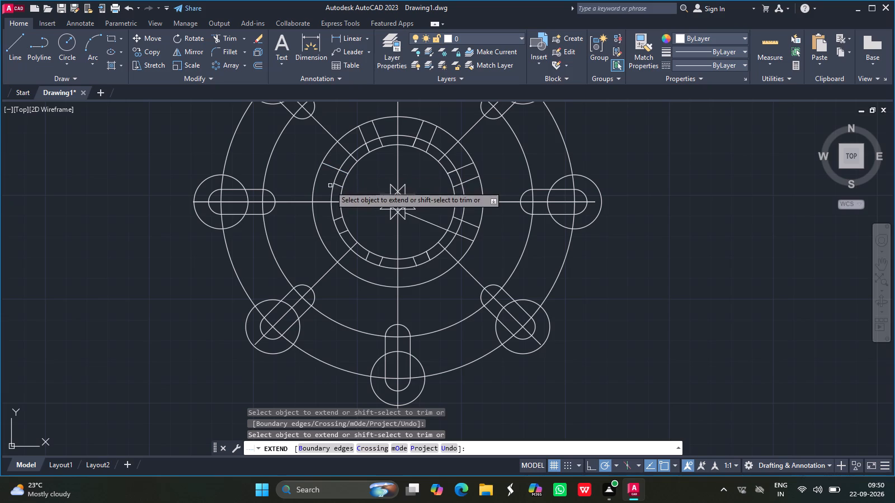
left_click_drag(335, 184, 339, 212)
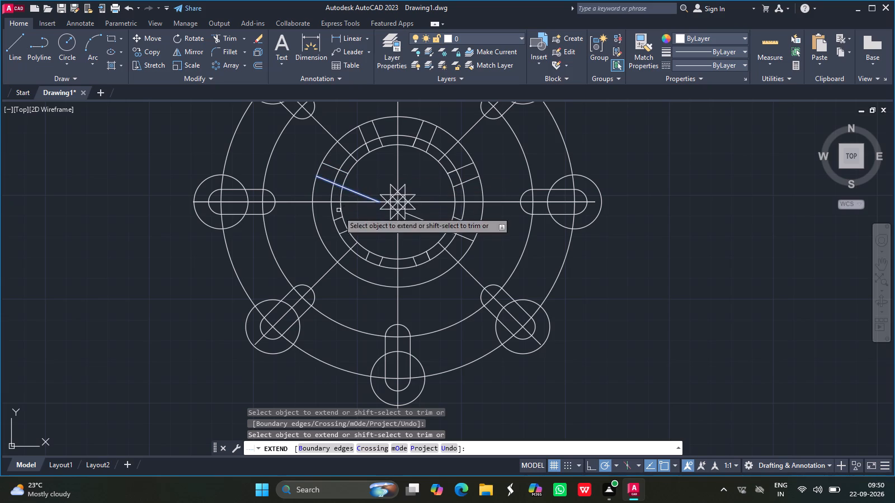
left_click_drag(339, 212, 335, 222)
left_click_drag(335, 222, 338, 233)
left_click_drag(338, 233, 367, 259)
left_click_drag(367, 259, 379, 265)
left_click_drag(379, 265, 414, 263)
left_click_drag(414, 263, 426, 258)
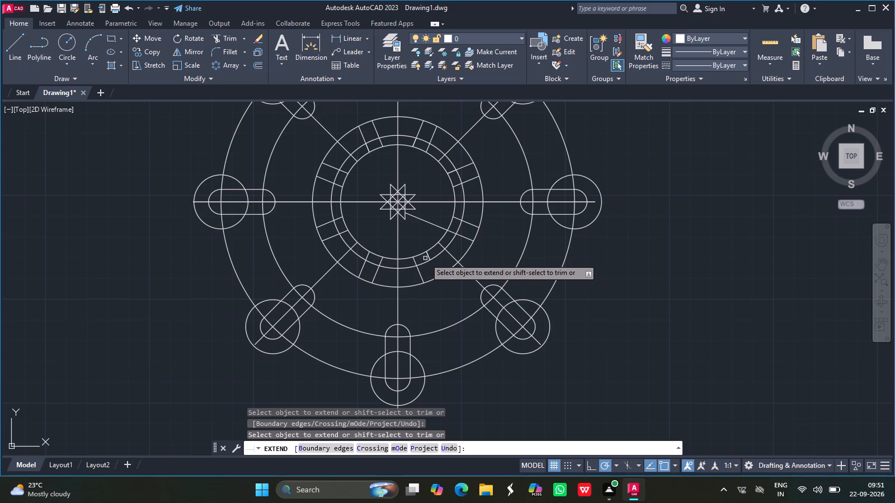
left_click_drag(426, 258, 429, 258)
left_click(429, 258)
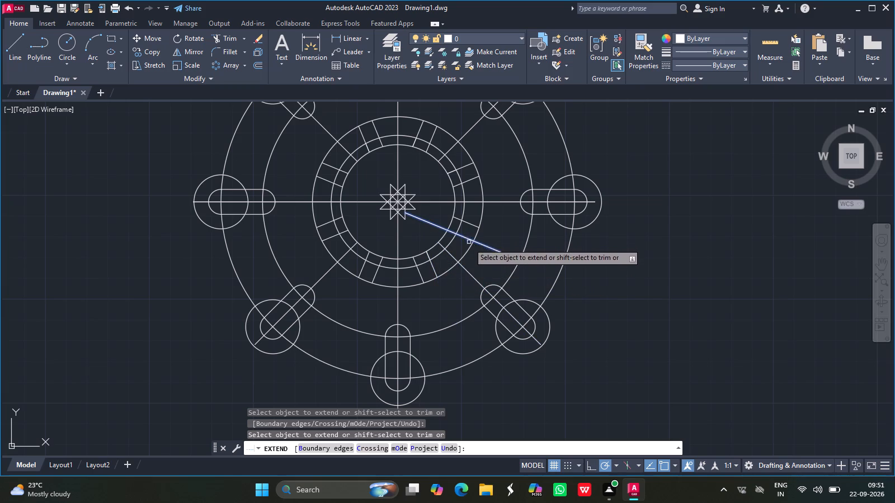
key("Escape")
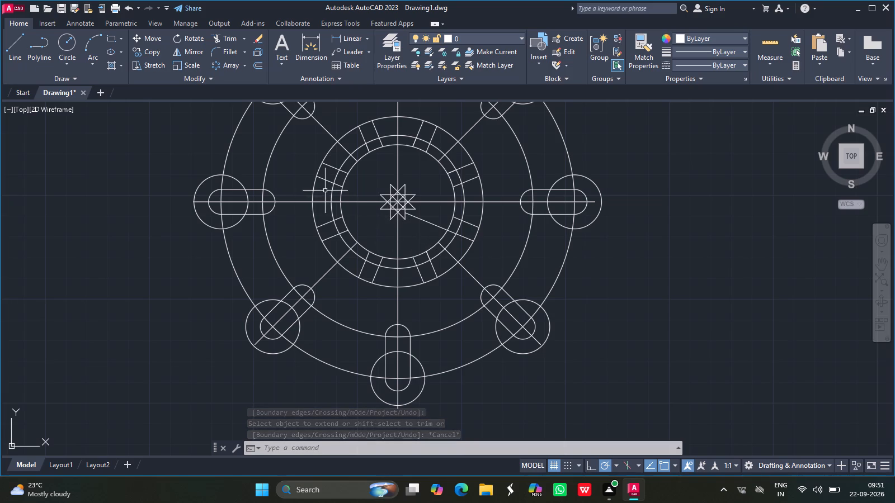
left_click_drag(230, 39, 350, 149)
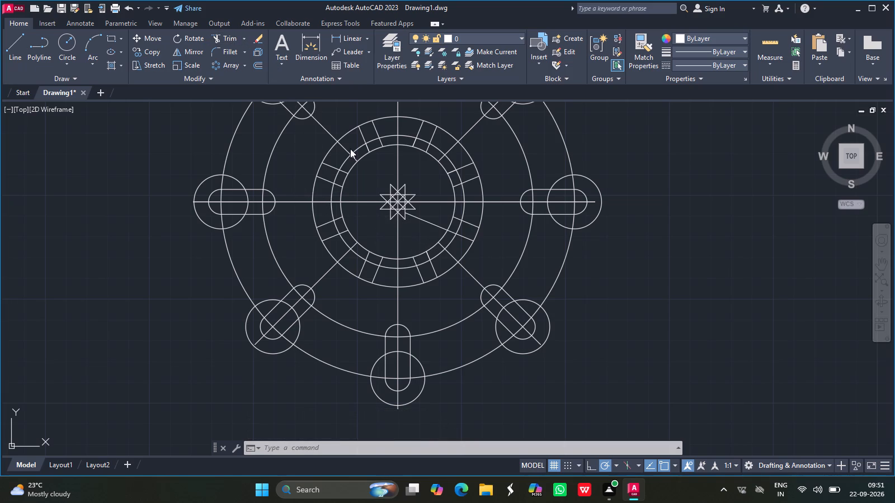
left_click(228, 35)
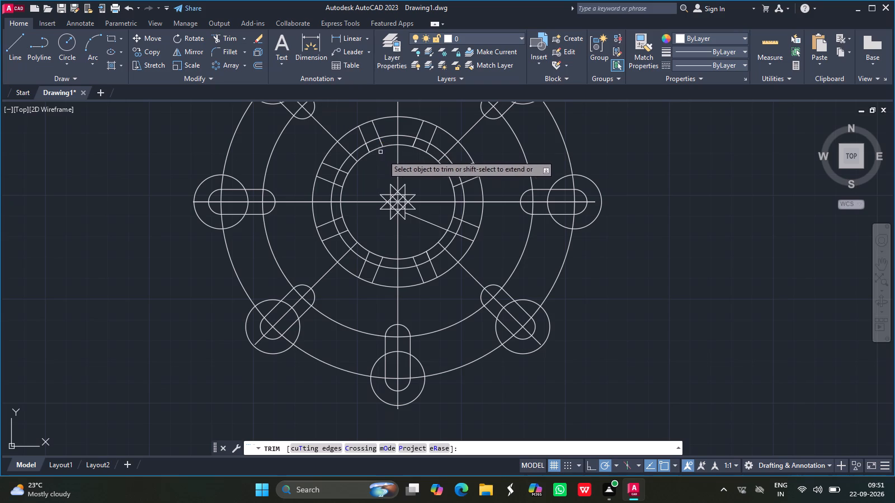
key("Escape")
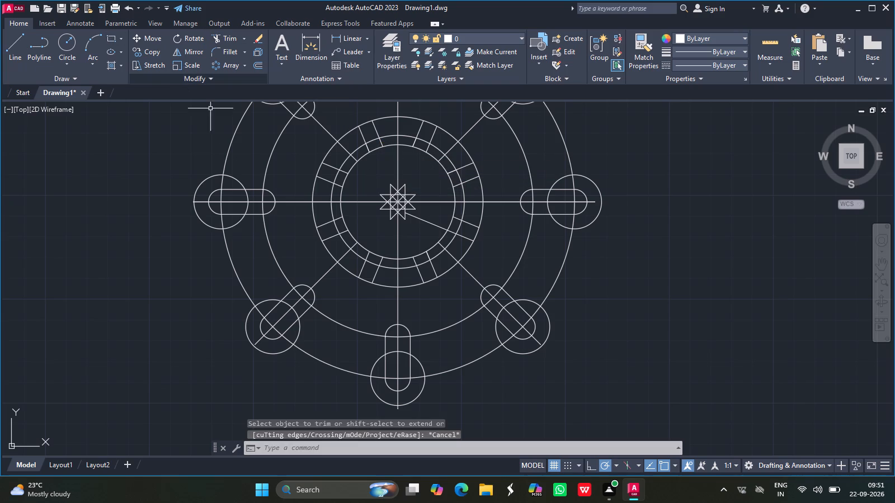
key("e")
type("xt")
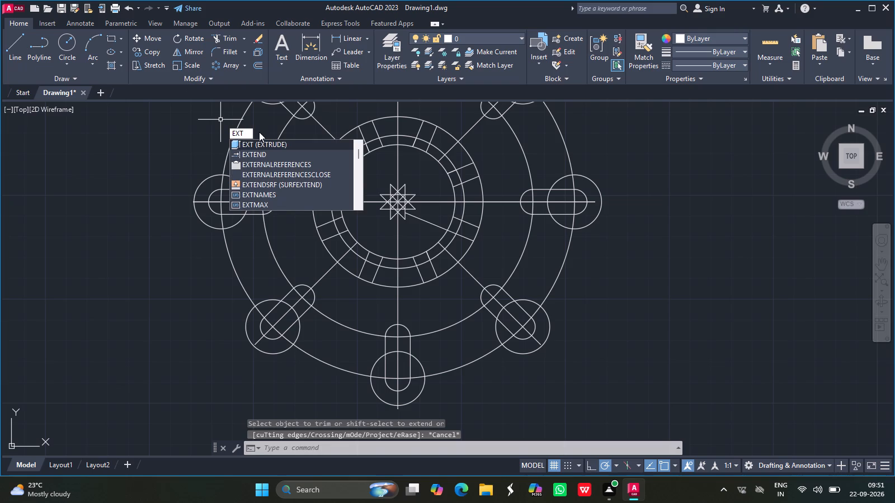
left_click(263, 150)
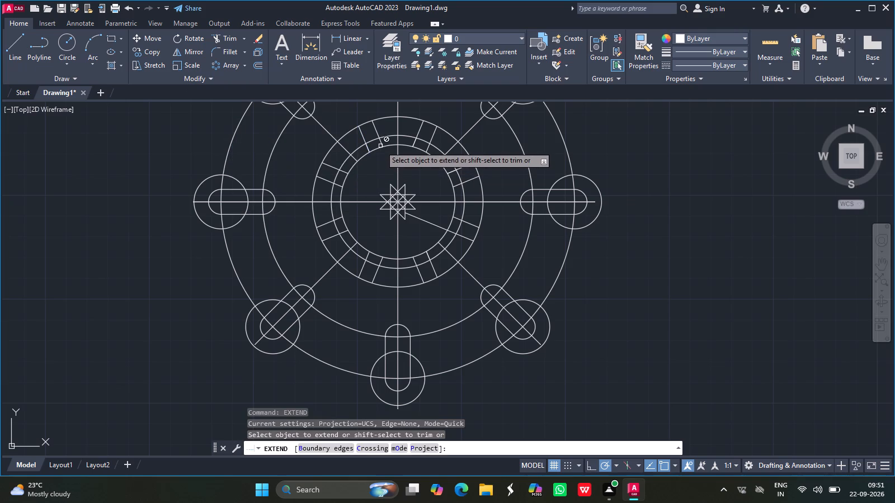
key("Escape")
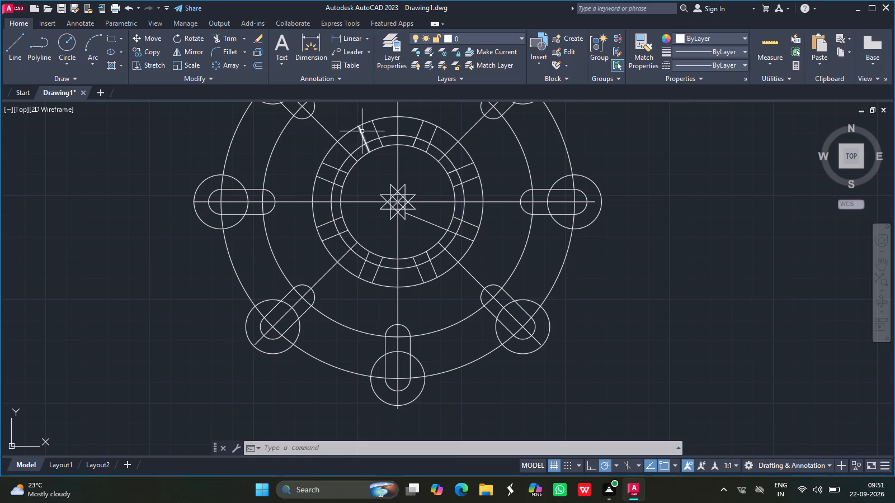
Trim the eight notch ticks across the hub ring's top and down its right side back to the ring's outer circle.
left_click(225, 39)
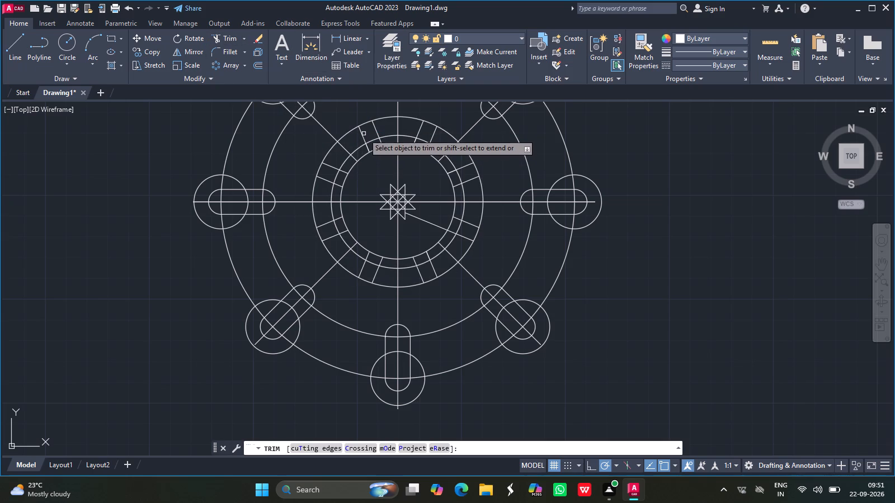
left_click_drag(362, 135, 377, 129)
left_click(377, 129)
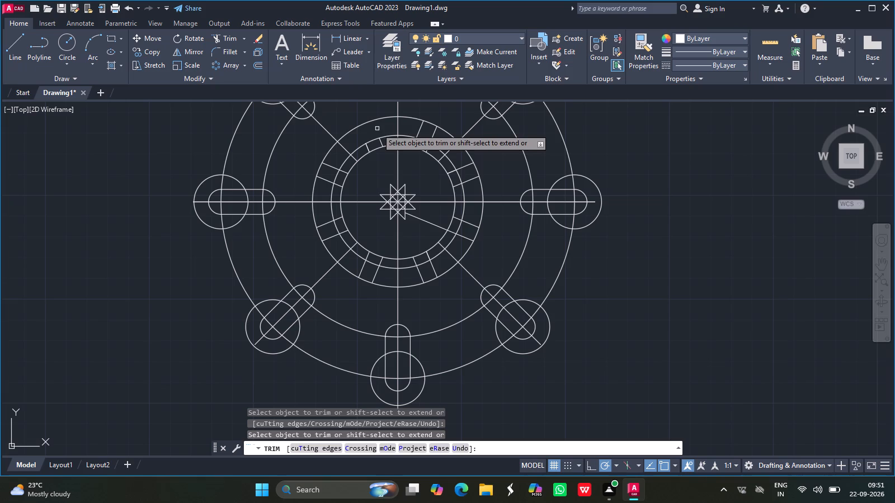
left_click_drag(421, 131, 429, 134)
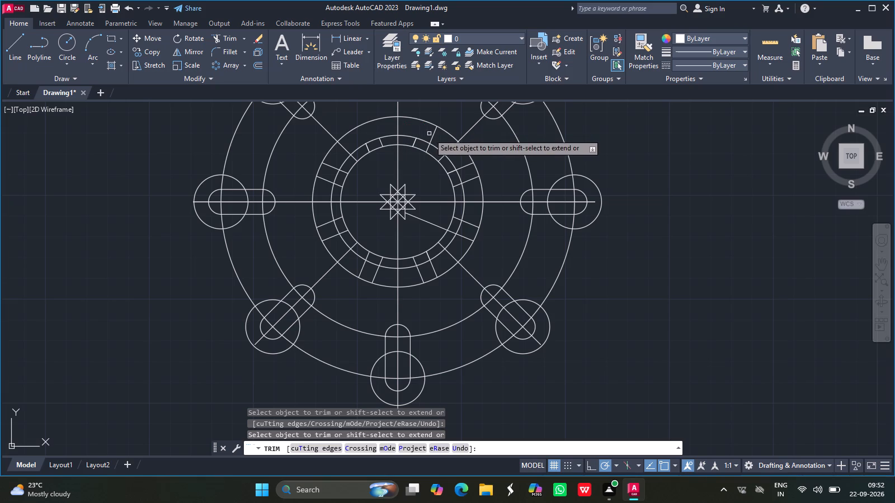
left_click_drag(429, 134, 433, 136)
left_click(433, 136)
left_click_drag(465, 165, 470, 181)
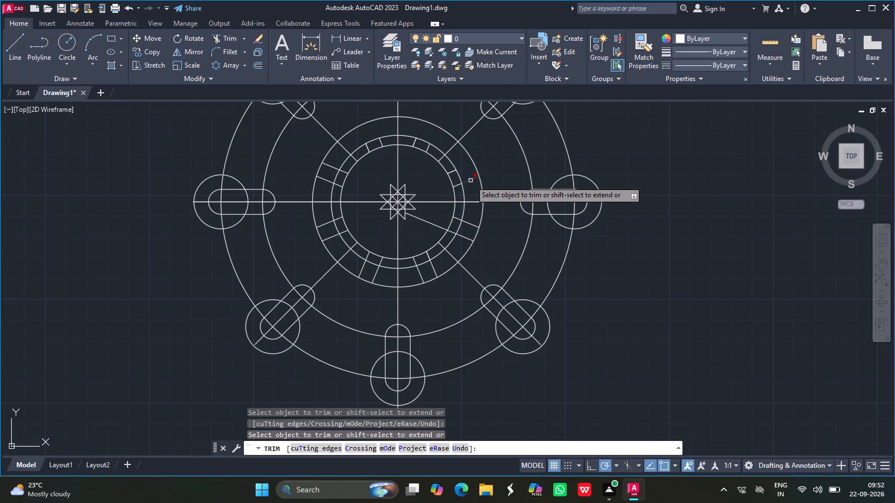
left_click_drag(470, 181, 465, 234)
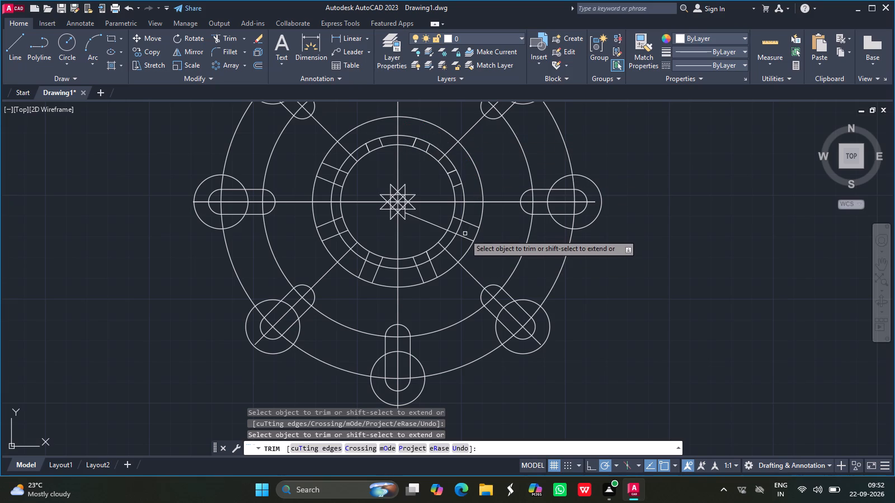
left_click_drag(465, 234, 464, 236)
left_click_drag(464, 236, 469, 222)
left_click(469, 222)
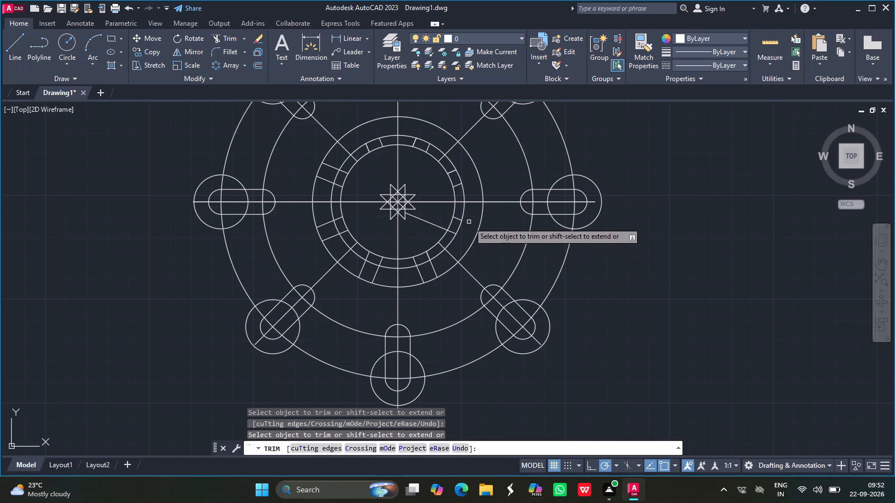
Trim the eight notch ticks across the hub ring's bottom and up its left side back to the ring's outer circle.
left_click_drag(436, 271, 419, 276)
left_click(419, 276)
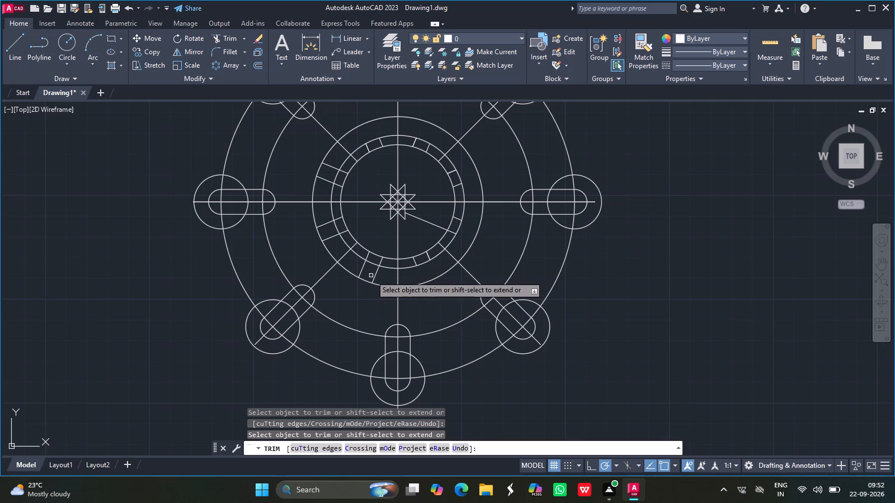
left_click_drag(374, 276, 361, 270)
left_click_drag(361, 270, 331, 238)
left_click_drag(331, 238, 326, 224)
left_click_drag(326, 224, 324, 179)
left_click_drag(324, 179, 332, 169)
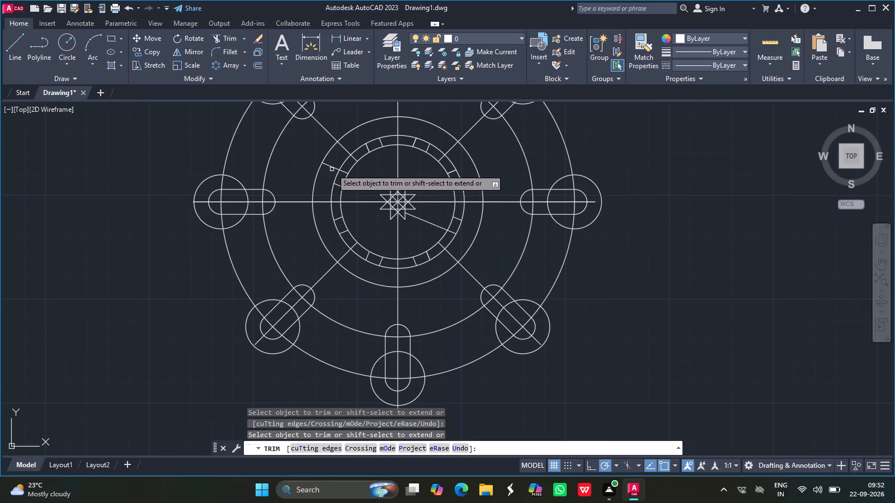
left_click_drag(332, 169, 333, 168)
left_click(333, 168)
key("Return")
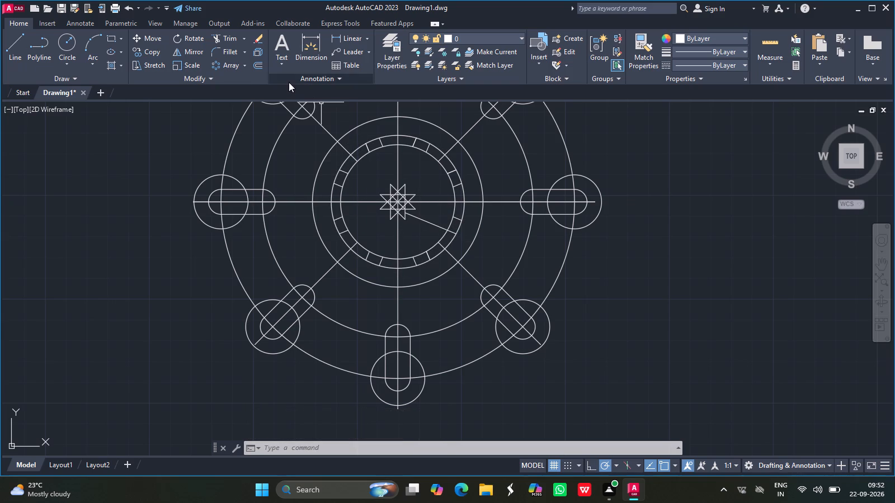
Trim away the stray line between the central star and the lower-right side of the hub ring.
left_click_drag(220, 31, 364, 147)
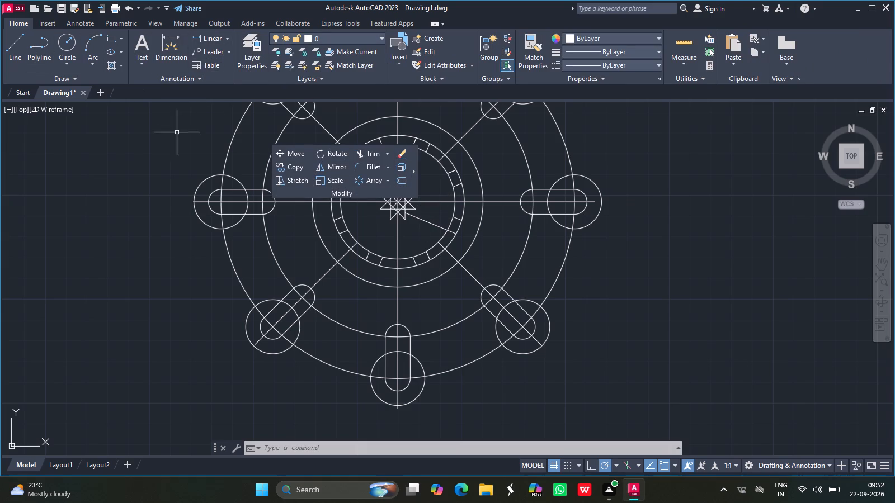
key("Escape")
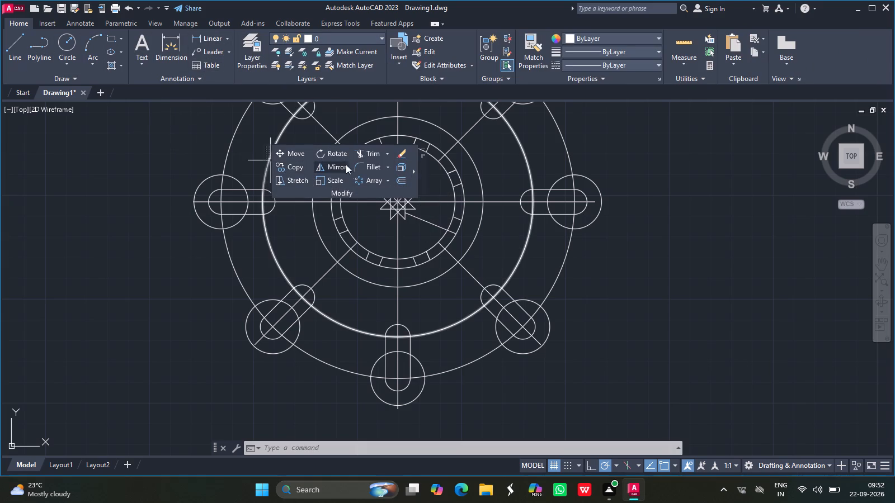
left_click(367, 154)
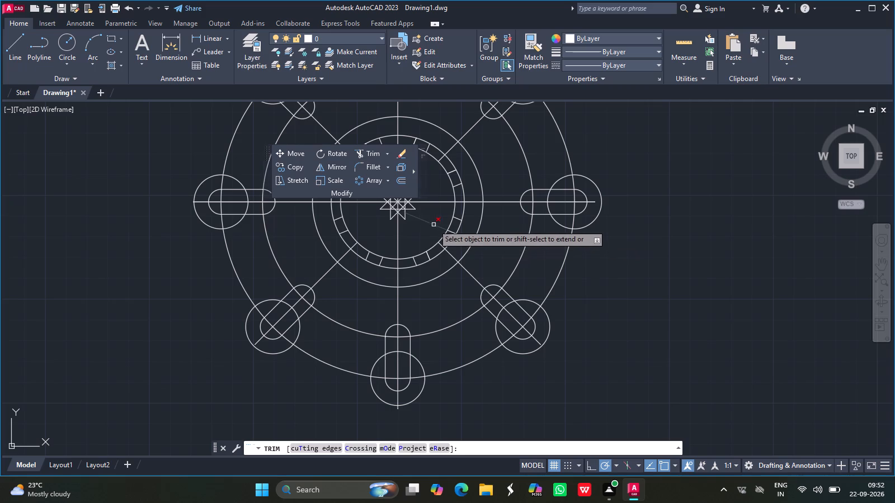
left_click(436, 225)
key("Return")
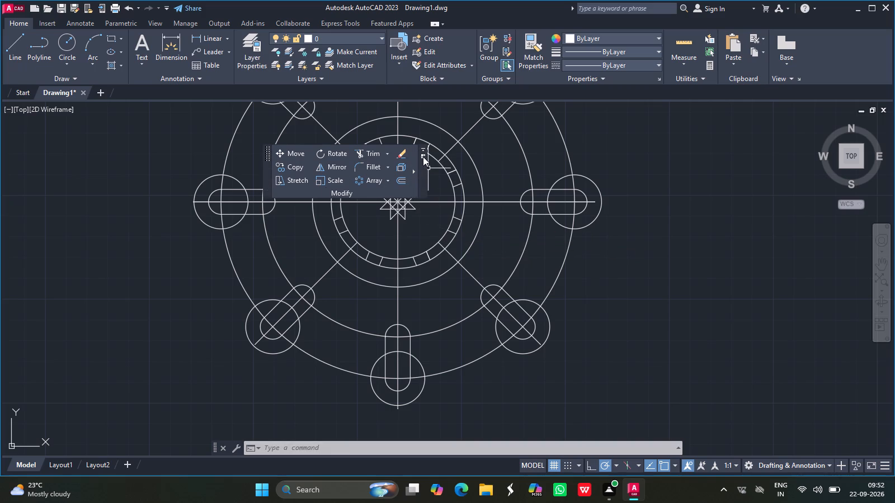
left_click(423, 149)
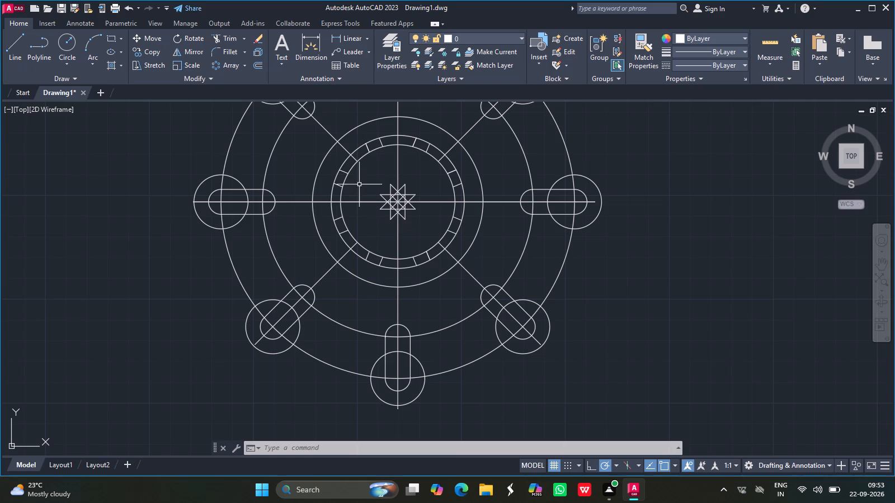
left_click(223, 35)
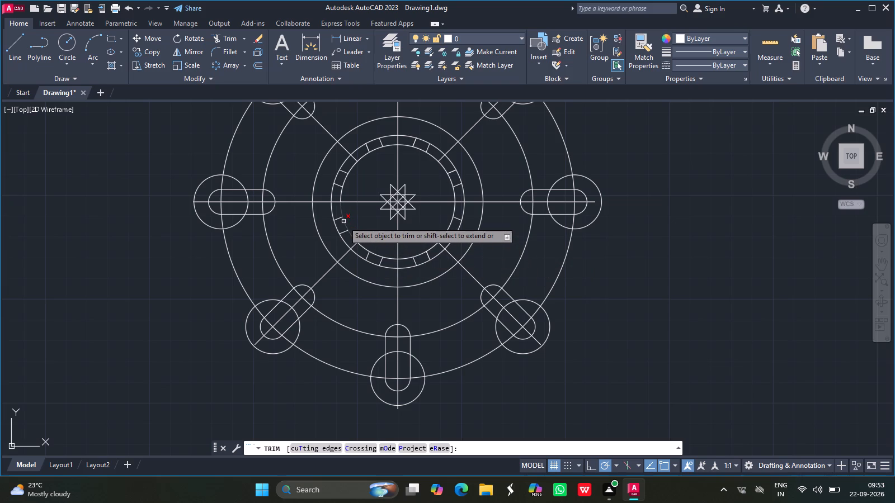
key("Escape")
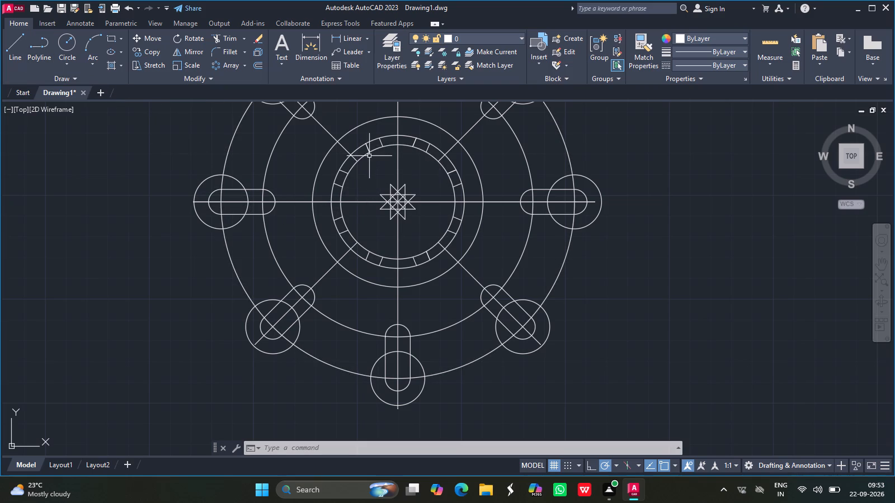
Draw a line about 6.23 units long inward from the hub ring's inner circle, continuing the upper-left notch tick nearest the diagonal.
left_click_drag(3, 47, 8, 45)
left_click(8, 45)
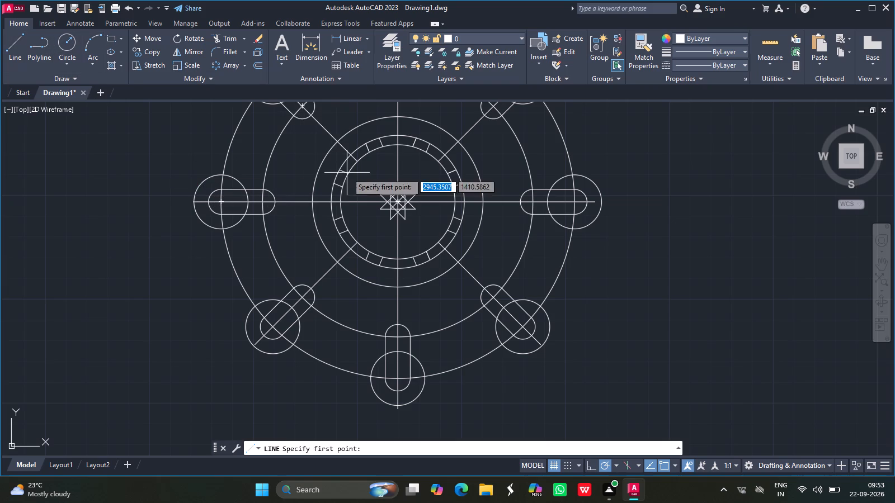
left_click(376, 163)
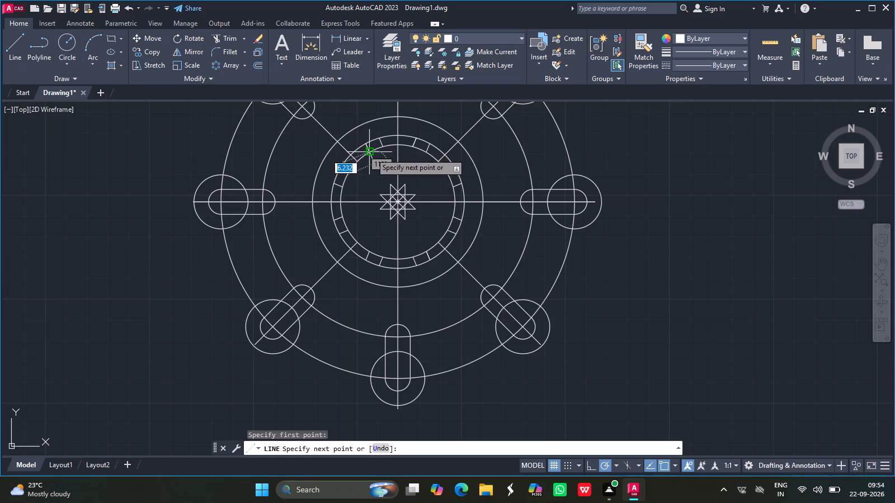
left_click(371, 153)
key("Return")
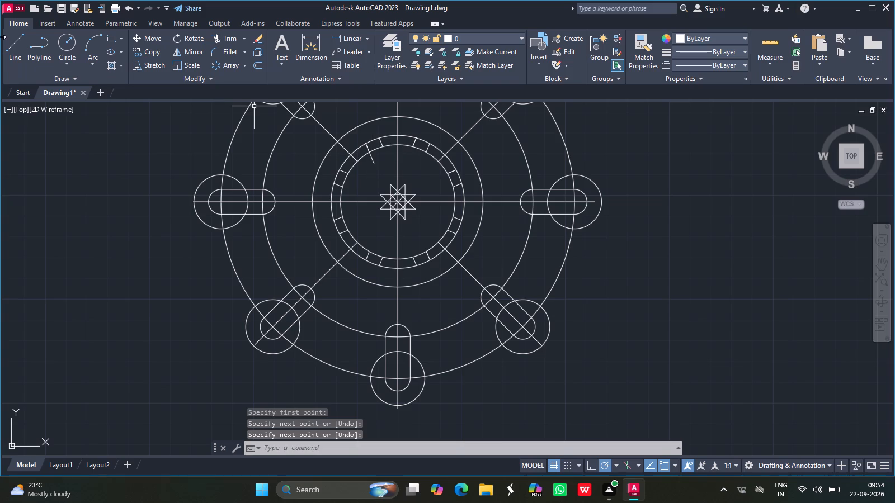
Try to draw a matching inward line from the notch tick just left of the vertical centreline at the hub ring's top.
left_click(13, 40)
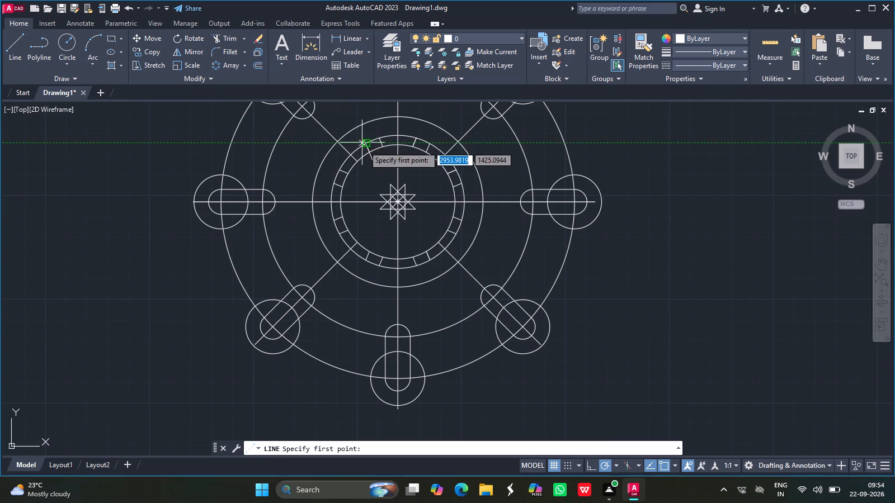
left_click_drag(379, 144, 382, 147)
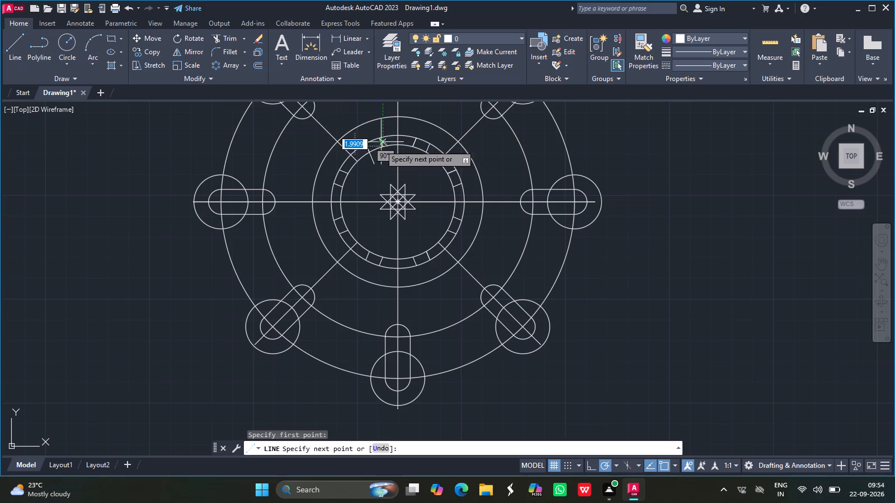
left_click_drag(382, 147, 387, 160)
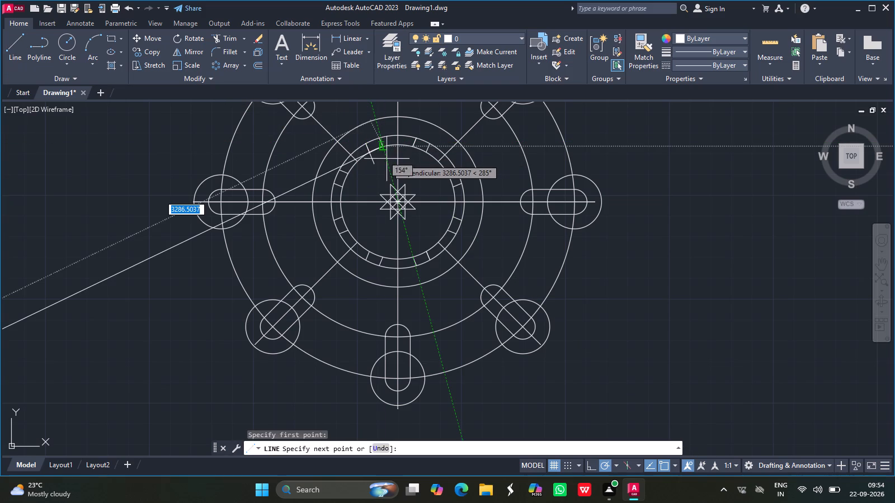
left_click_drag(387, 160, 387, 160)
left_click(387, 160)
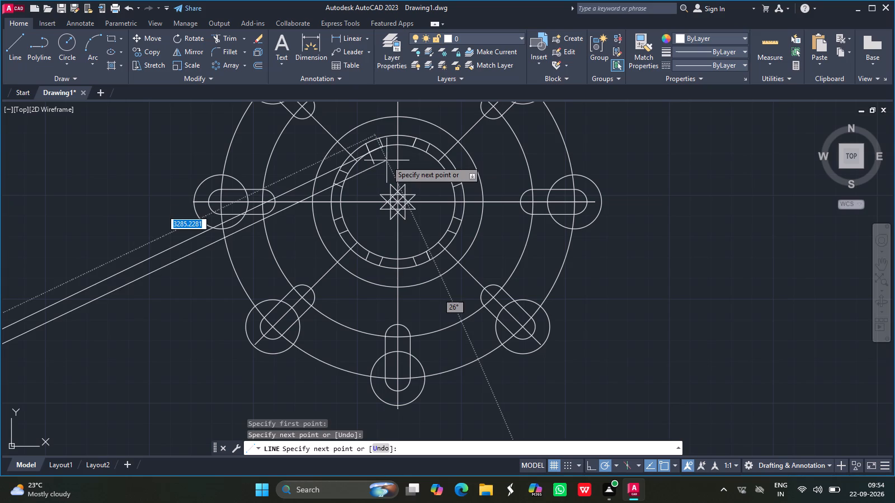
left_click_drag(387, 160, 384, 145)
left_click(384, 145)
key("Return")
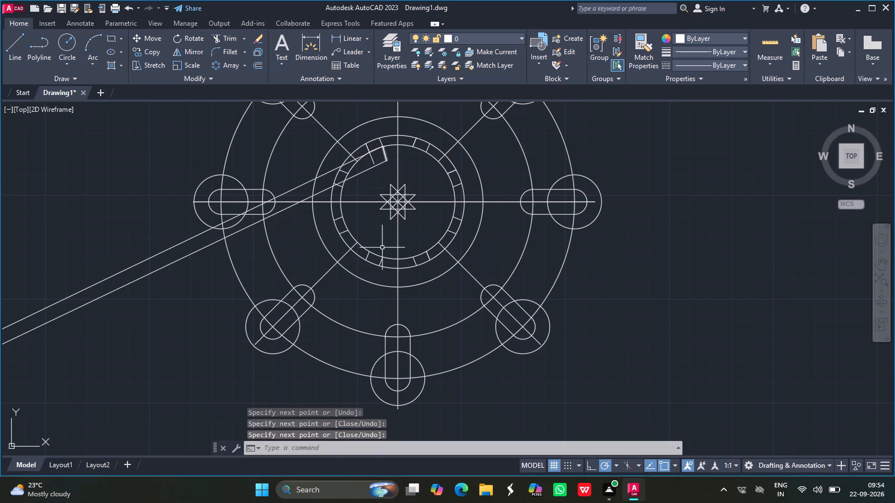
Erase the two long stray lines running from the hub ring's top toward the lower left of the plate.
left_click(251, 224)
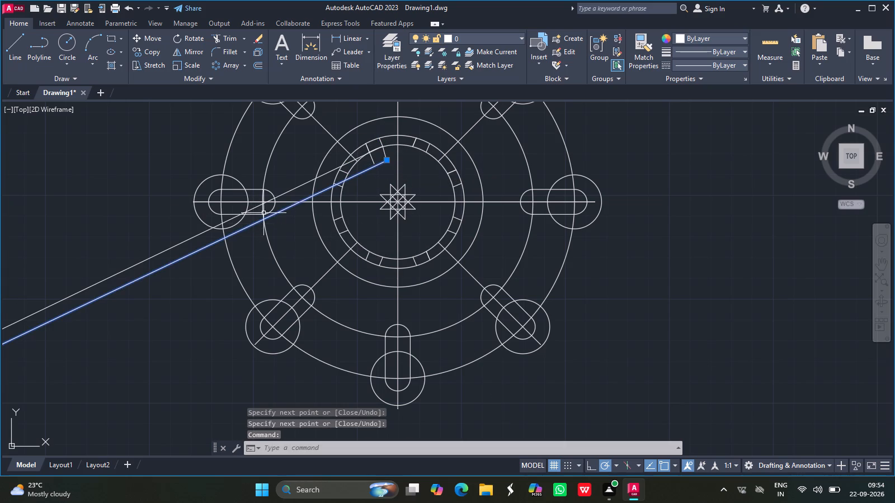
left_click(303, 185)
key("Delete")
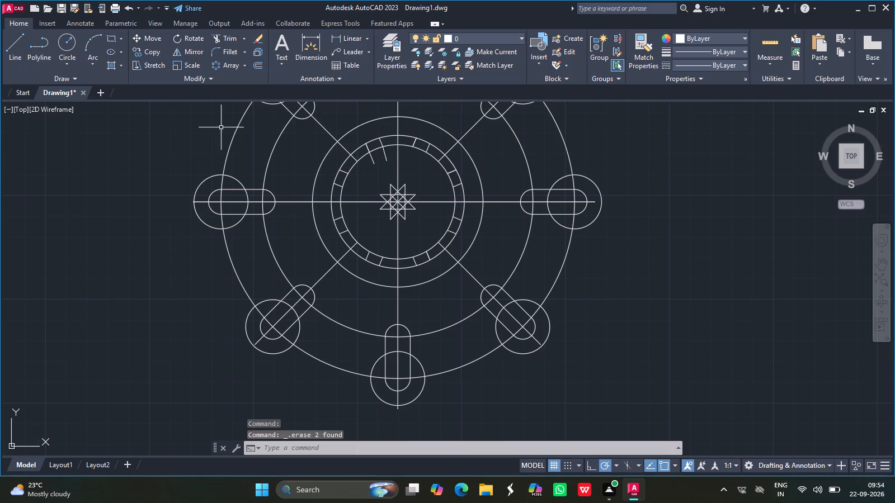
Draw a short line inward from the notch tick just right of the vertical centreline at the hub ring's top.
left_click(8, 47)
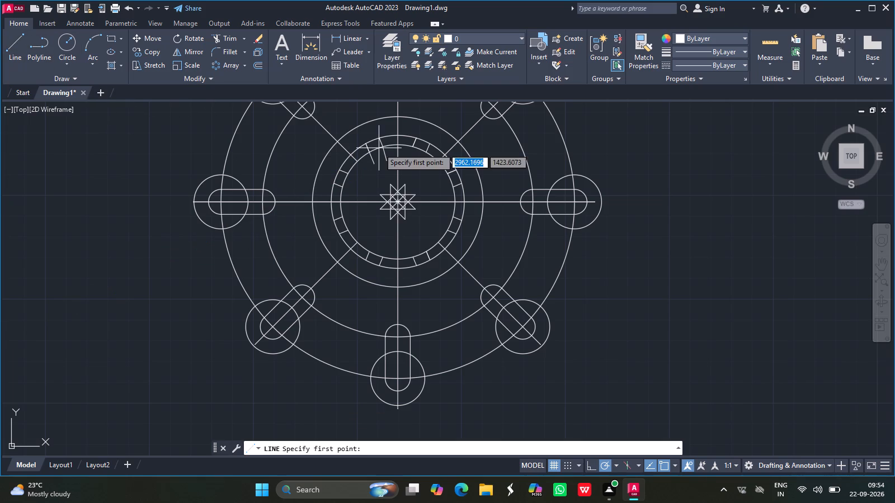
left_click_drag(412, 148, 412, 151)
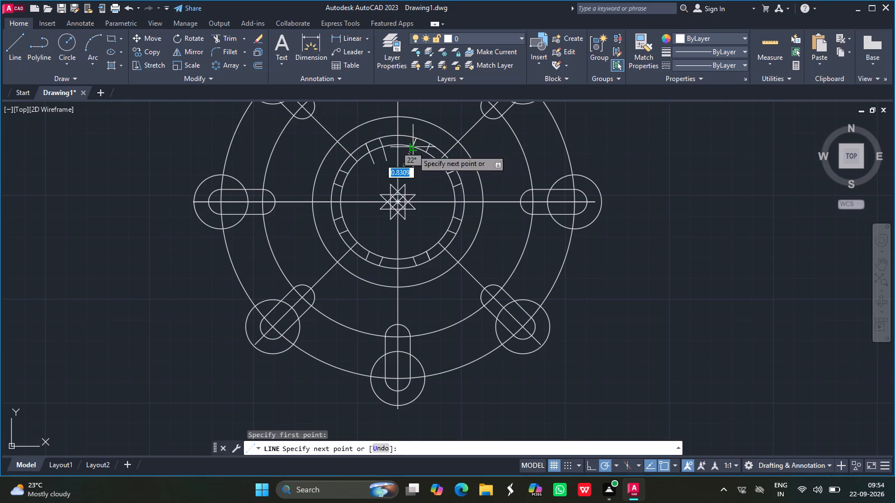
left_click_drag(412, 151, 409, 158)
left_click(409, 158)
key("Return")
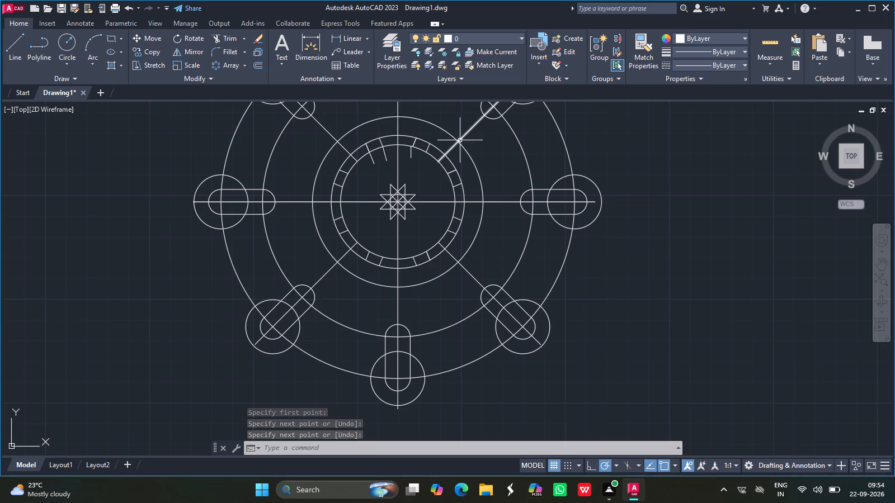
Draw a vertical line about 6 units long downward from the second notch tick right of the vertical centreline at the hub ring's top.
left_click(15, 36)
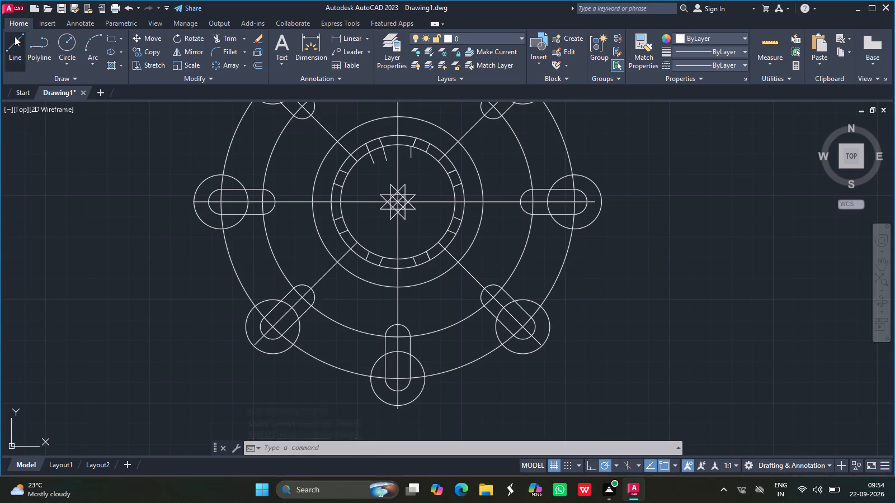
left_click_drag(426, 152, 426, 165)
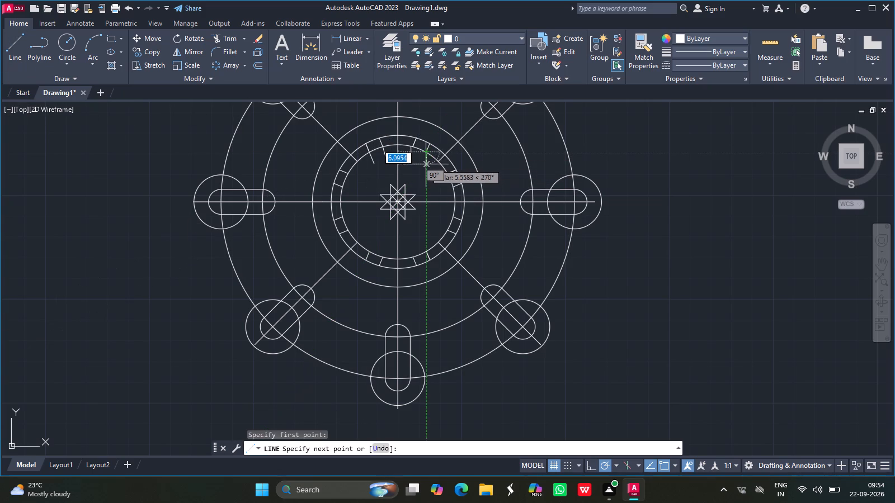
left_click_drag(426, 165, 427, 165)
left_click(427, 165)
key("Return")
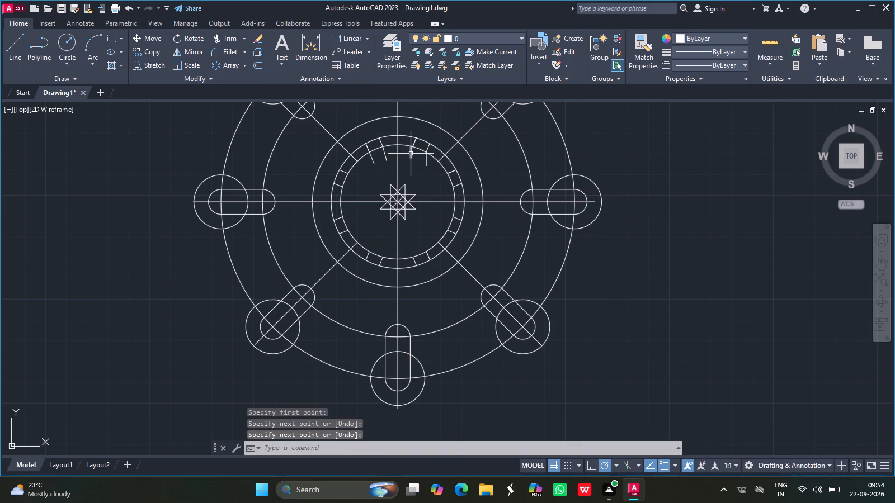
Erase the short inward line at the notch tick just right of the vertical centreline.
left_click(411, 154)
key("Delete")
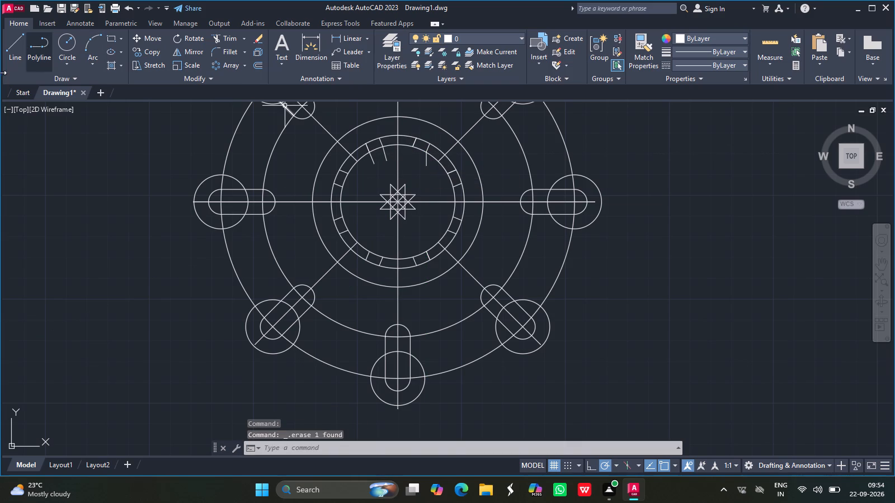
Draw a vertical line about 7.16 units long downward from the notch tick just right of the vertical centreline at the hub ring's top.
left_click(12, 56)
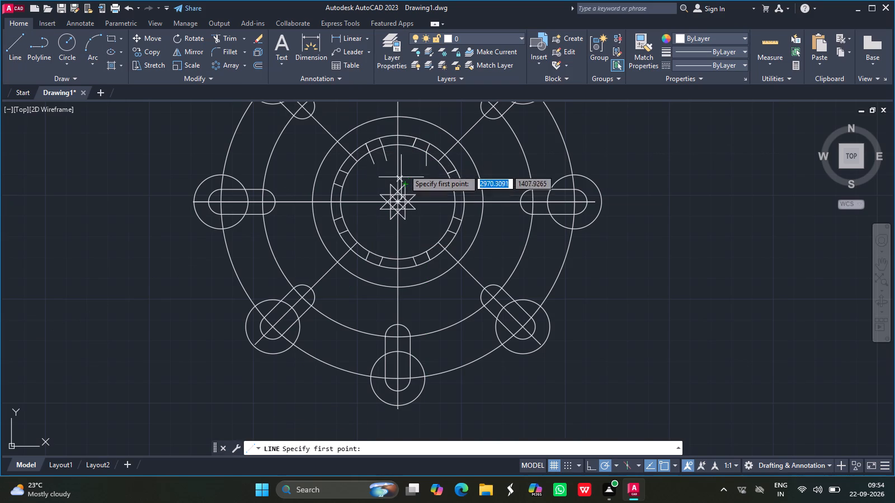
left_click_drag(413, 144, 413, 154)
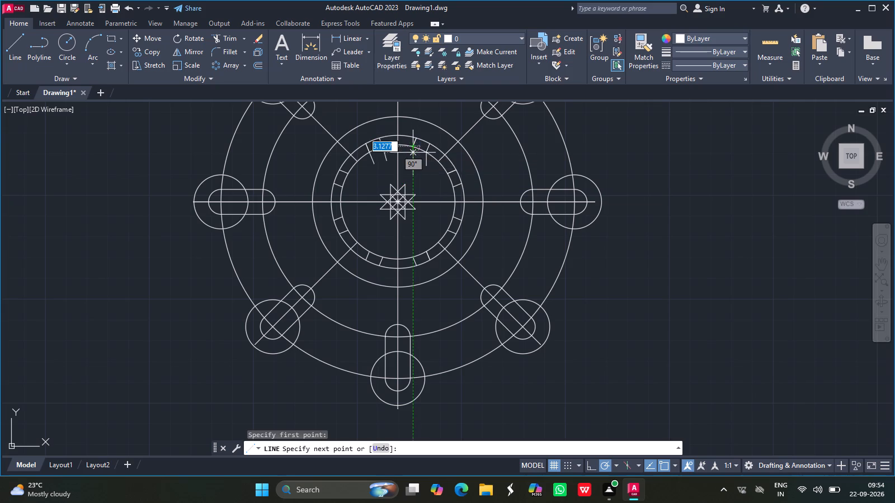
left_click_drag(413, 154, 413, 157)
left_click(413, 161)
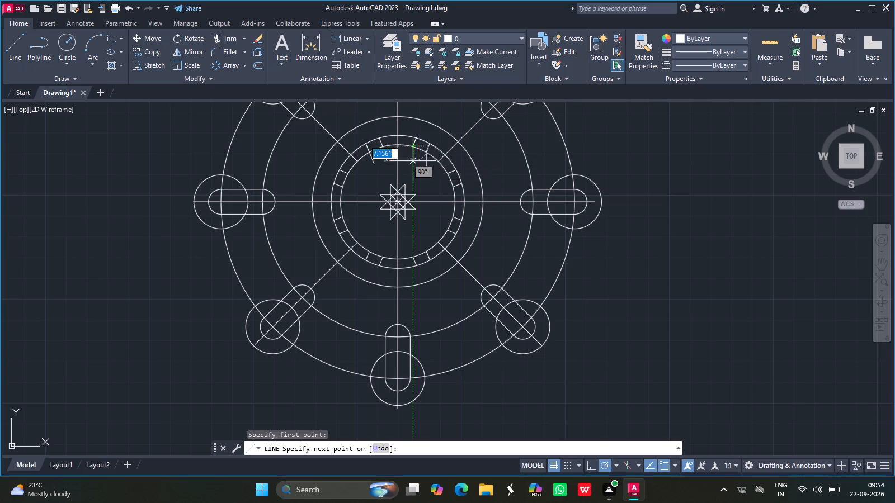
key("Return")
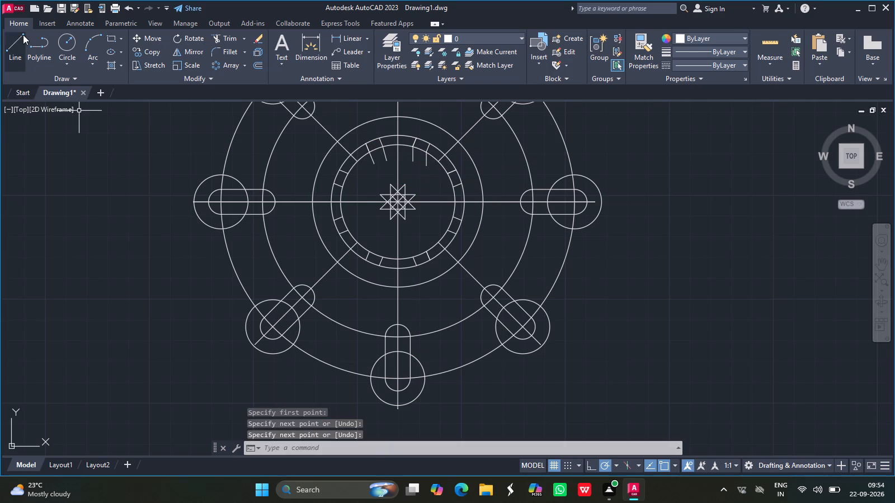
Draw short horizontal lines inward from the two notch ticks above the horizontal centreline on the hub ring's left side.
left_click(21, 38)
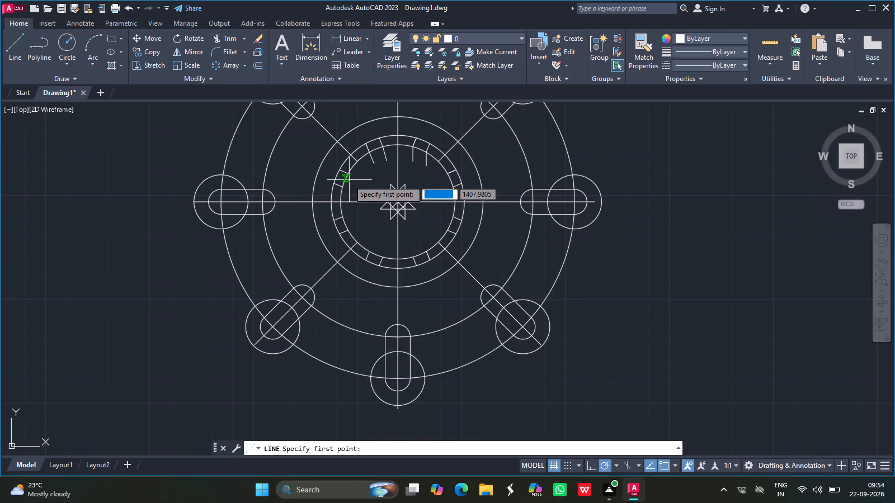
left_click_drag(349, 174, 359, 174)
left_click(359, 174)
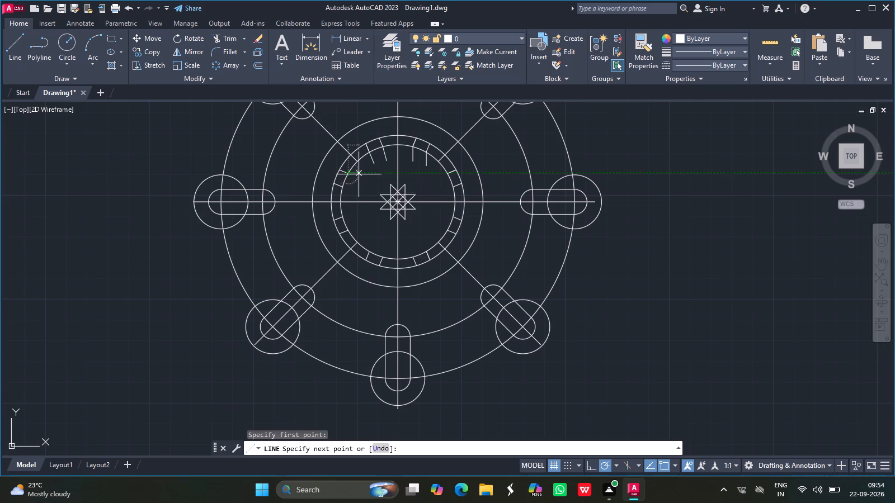
key("Return")
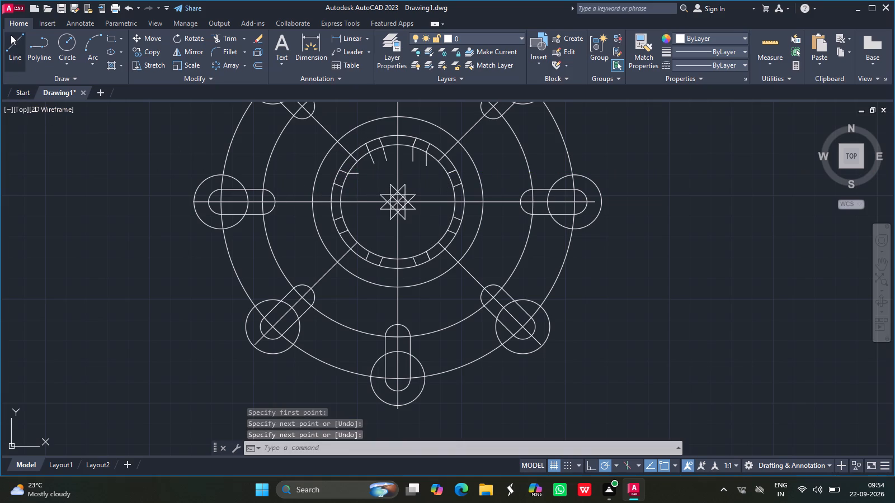
left_click(15, 36)
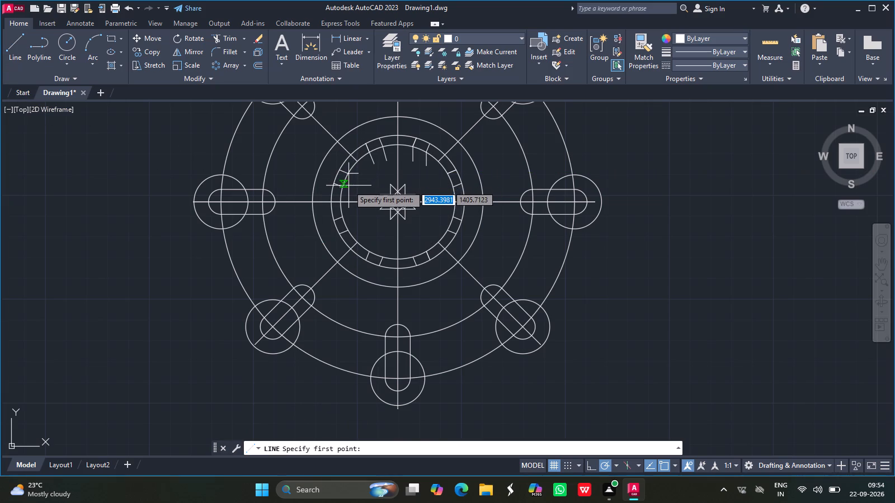
left_click_drag(342, 188, 359, 188)
left_click(359, 188)
key("Return")
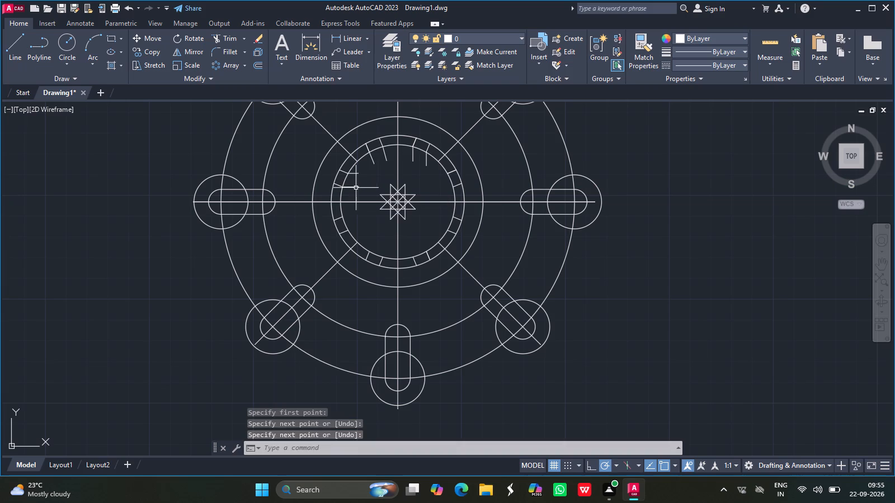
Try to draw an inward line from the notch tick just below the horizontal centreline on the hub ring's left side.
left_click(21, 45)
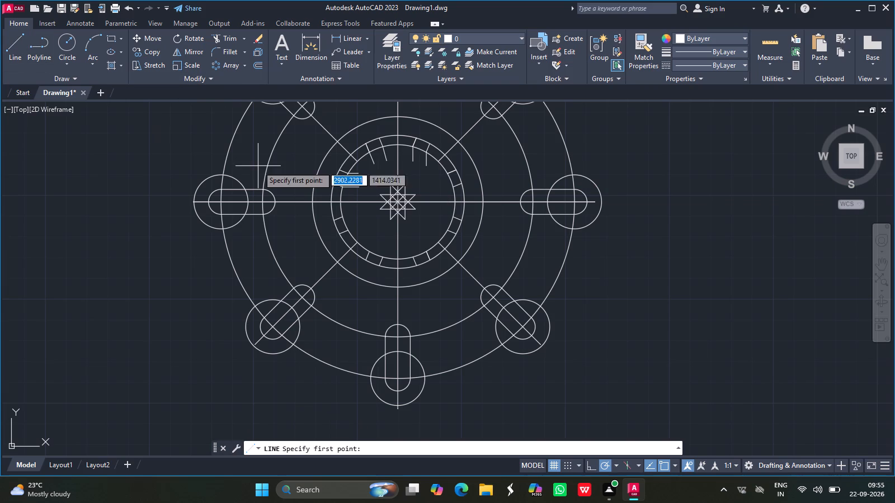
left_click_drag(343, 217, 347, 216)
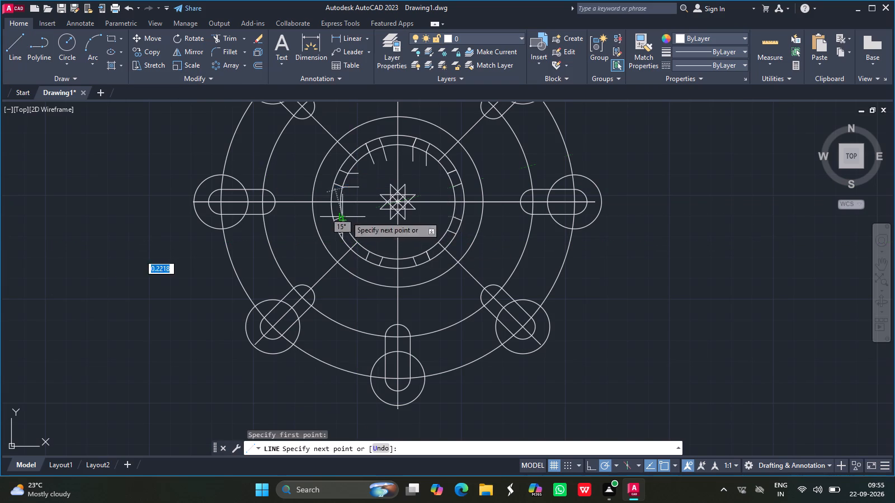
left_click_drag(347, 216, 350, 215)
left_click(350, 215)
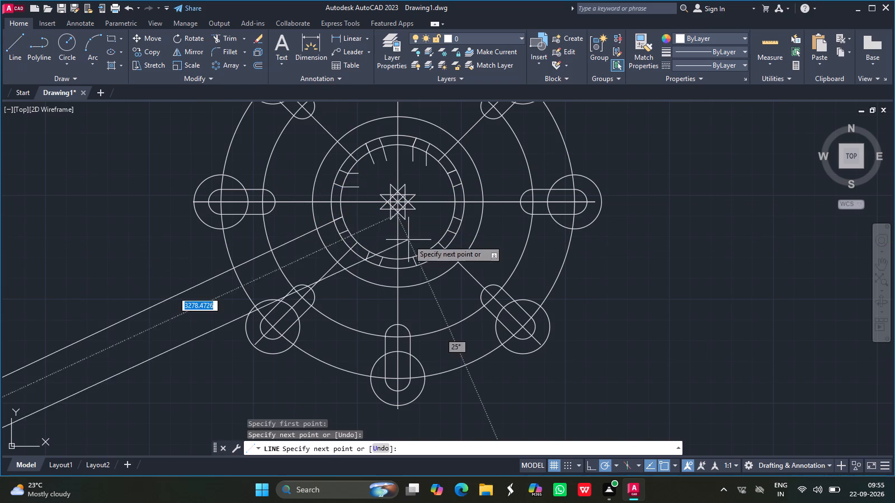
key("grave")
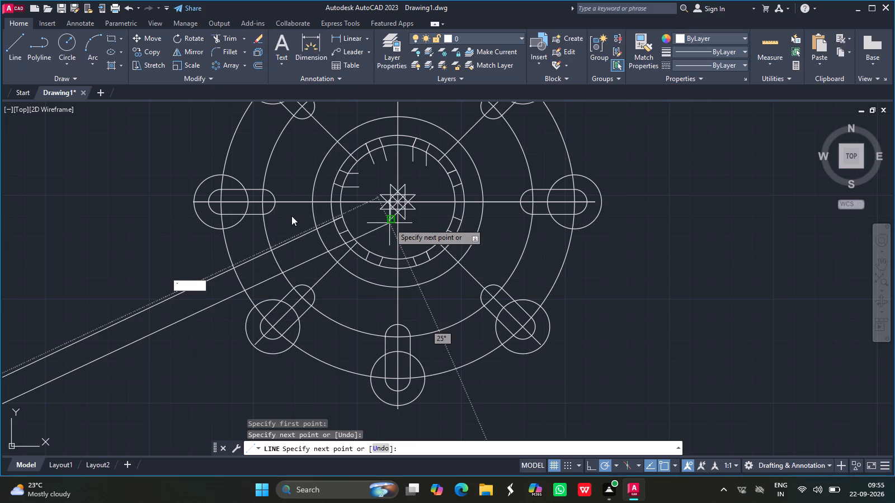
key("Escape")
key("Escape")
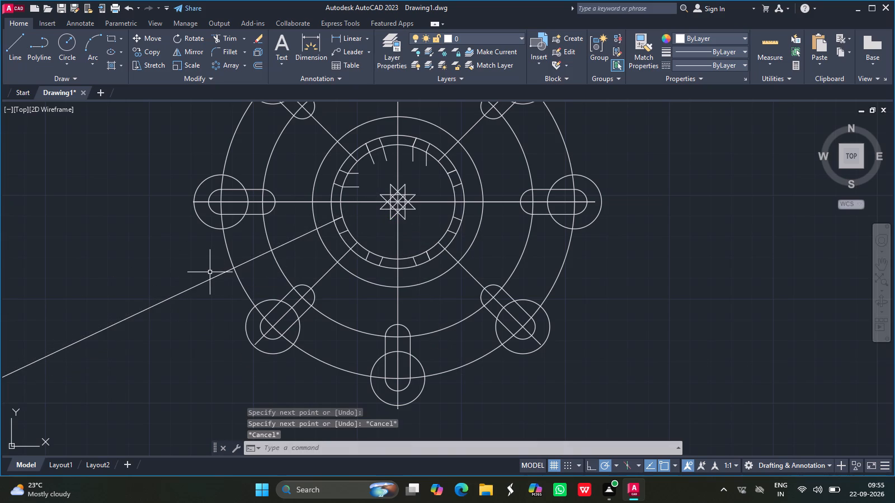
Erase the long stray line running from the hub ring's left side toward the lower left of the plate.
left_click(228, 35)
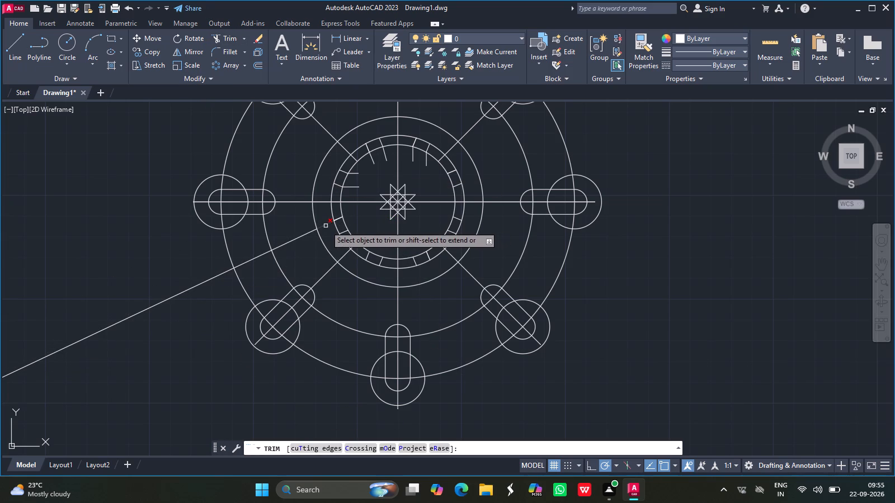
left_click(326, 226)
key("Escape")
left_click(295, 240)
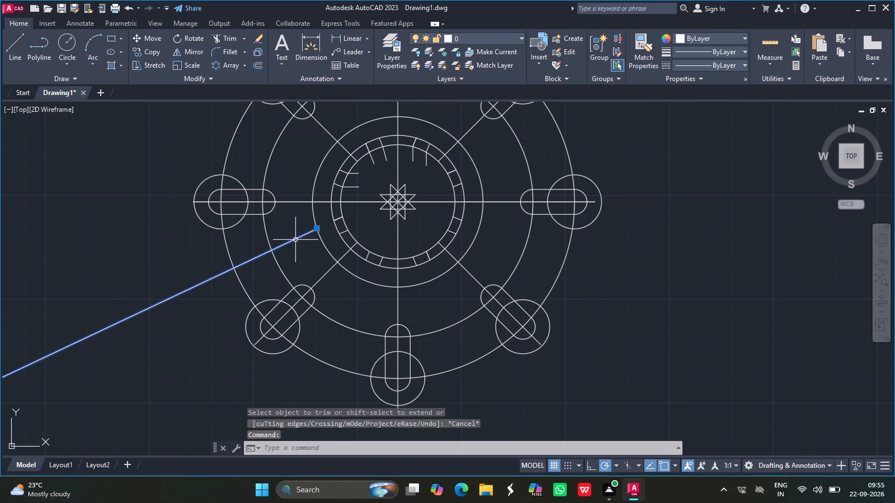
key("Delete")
Draw slanted lines inward from the two notch ticks below the horizontal centreline on the hub ring's left side, rising toward the centre.
left_click(12, 50)
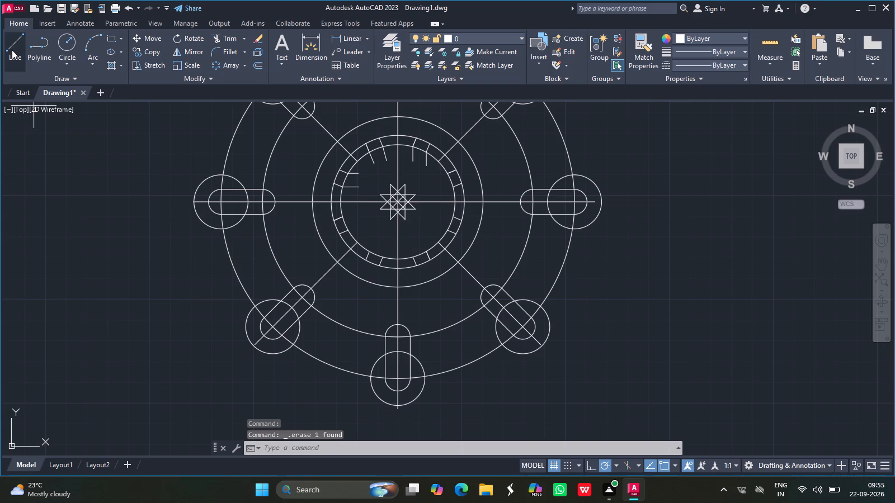
left_click_drag(343, 215, 355, 211)
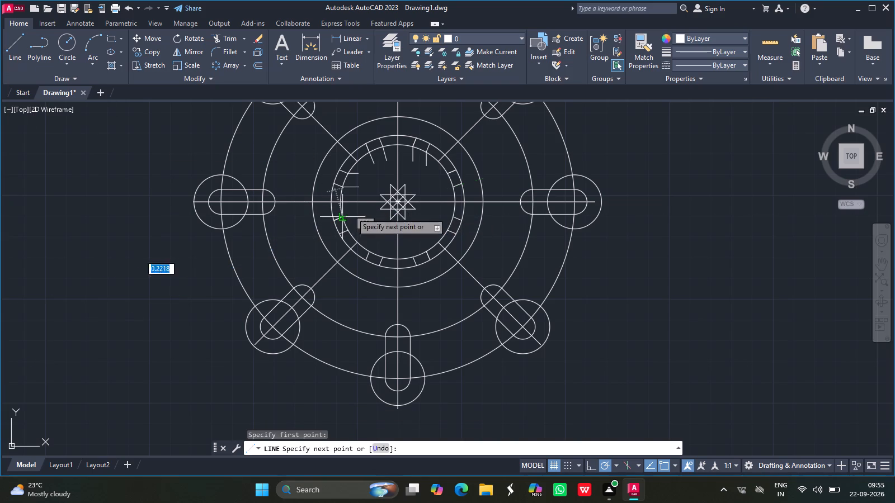
left_click_drag(355, 211, 361, 209)
left_click(361, 209)
key("Return")
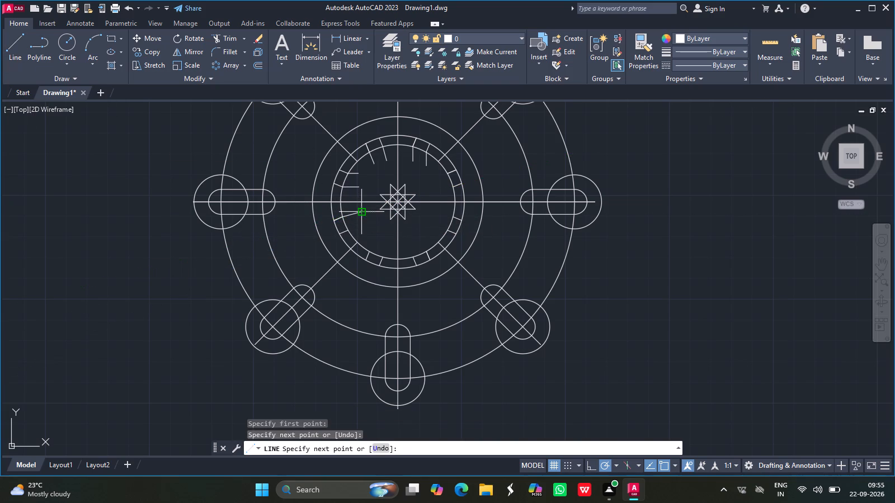
left_click(16, 49)
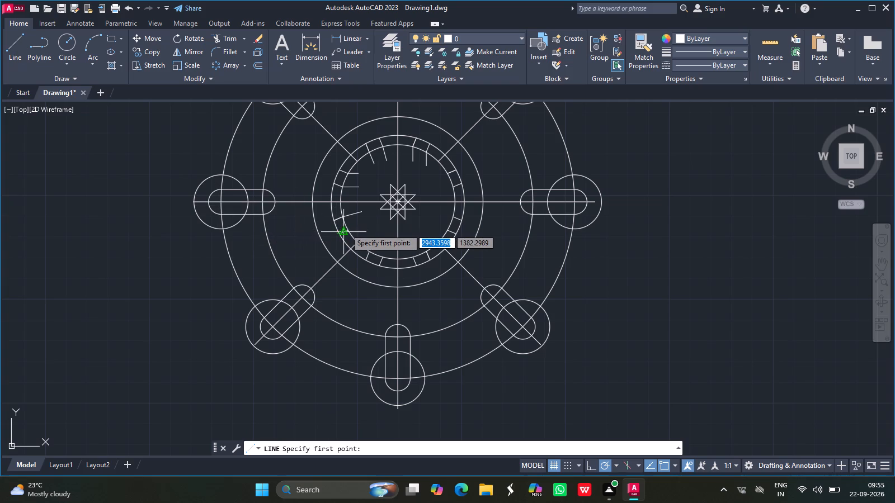
left_click_drag(351, 227, 365, 214)
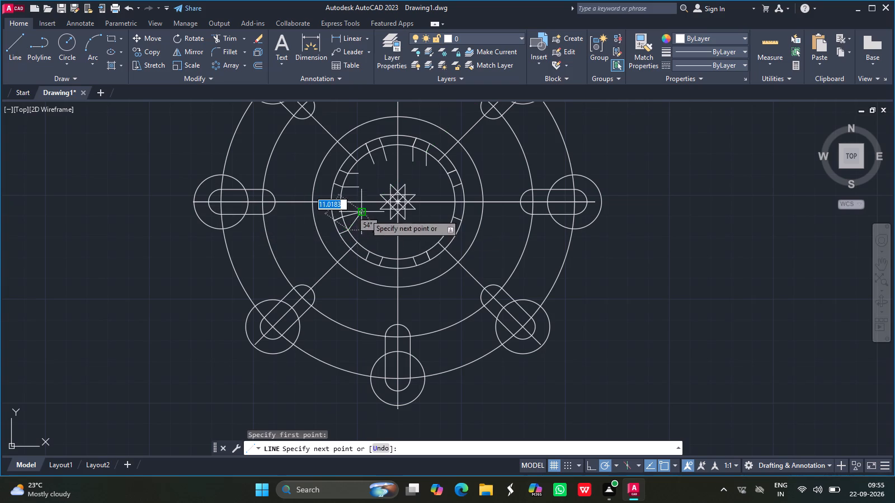
left_click_drag(365, 214, 373, 222)
left_click(373, 222)
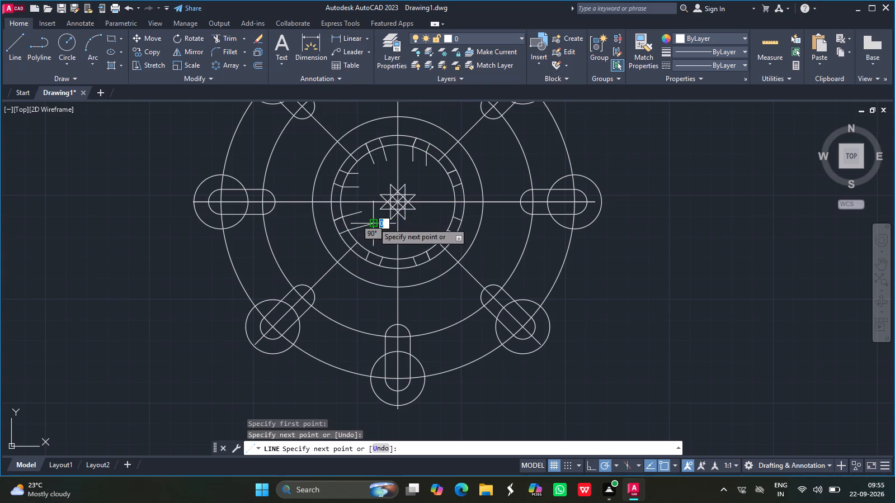
key("Return")
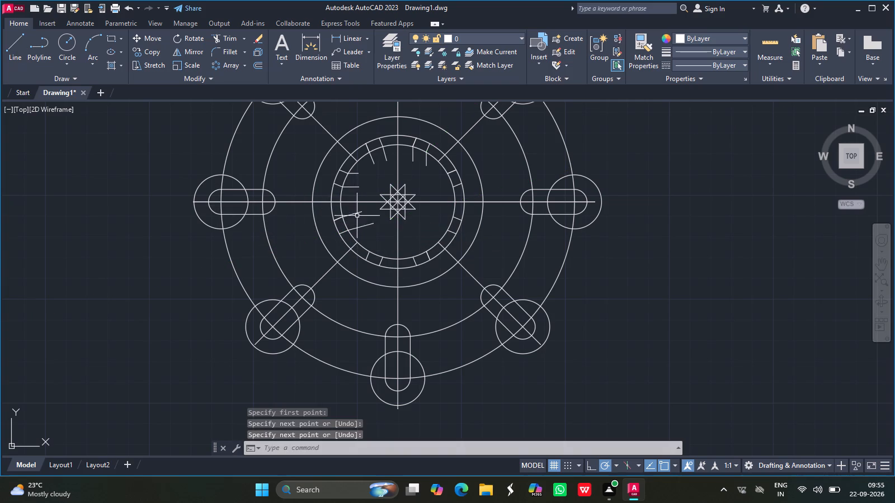
Draw slanted lines inward from the two notch ticks left of the vertical centreline at the bottom of the hub ring.
left_click(17, 48)
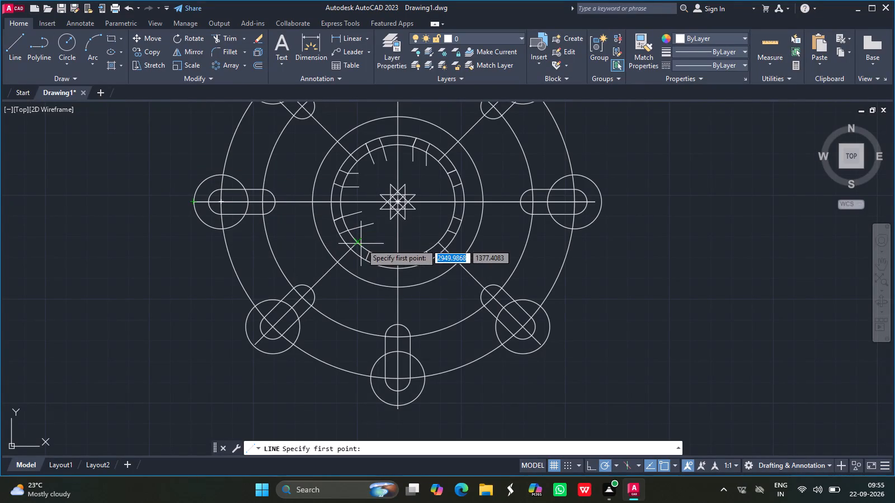
left_click_drag(371, 252, 376, 246)
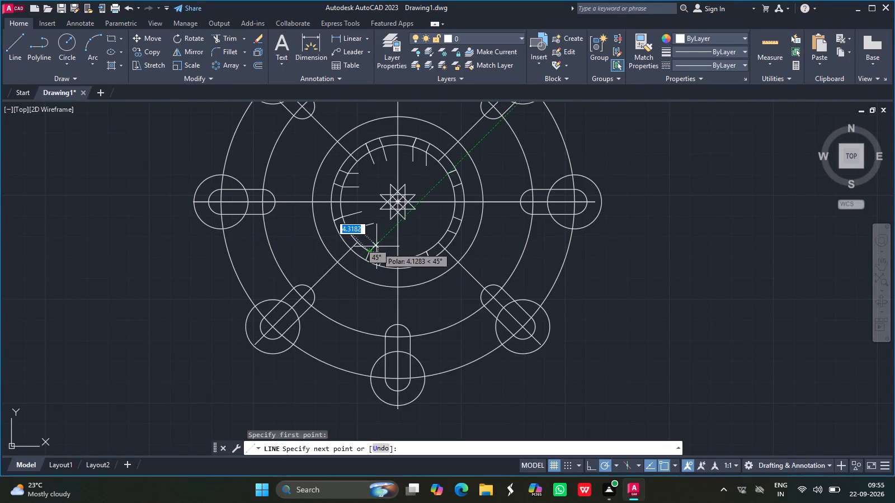
left_click_drag(376, 246, 363, 236)
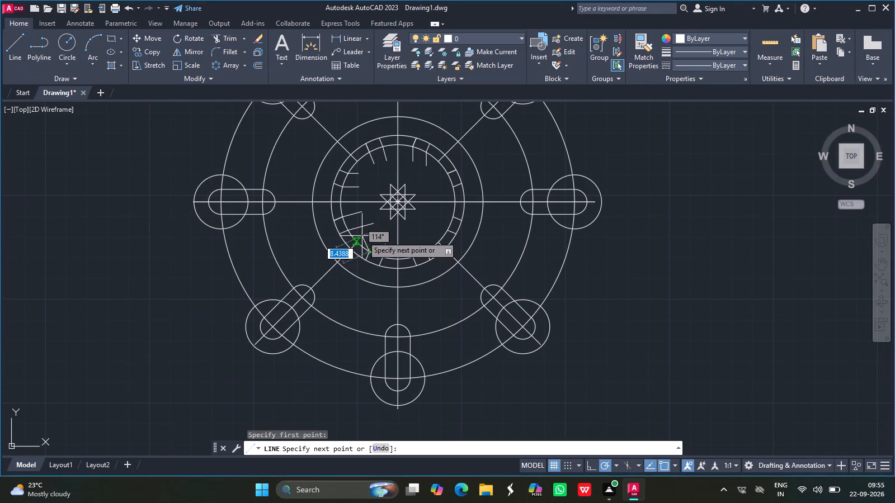
left_click_drag(363, 236, 376, 237)
left_click(376, 237)
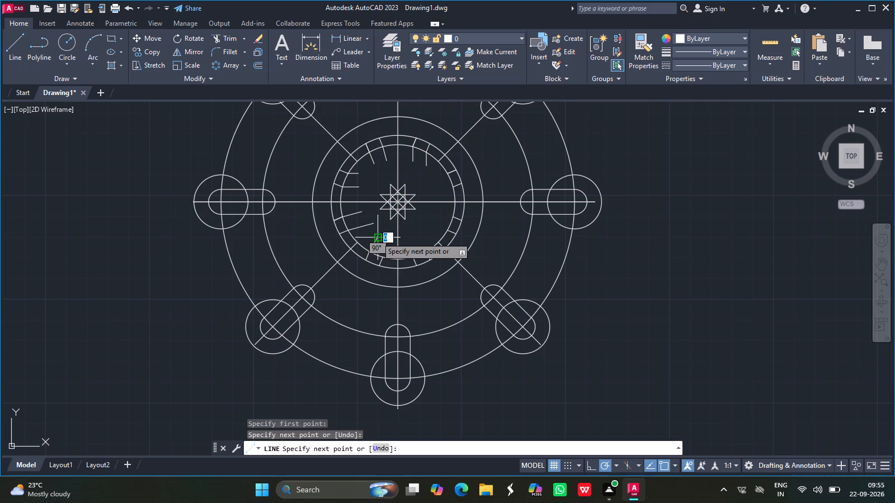
key("Return")
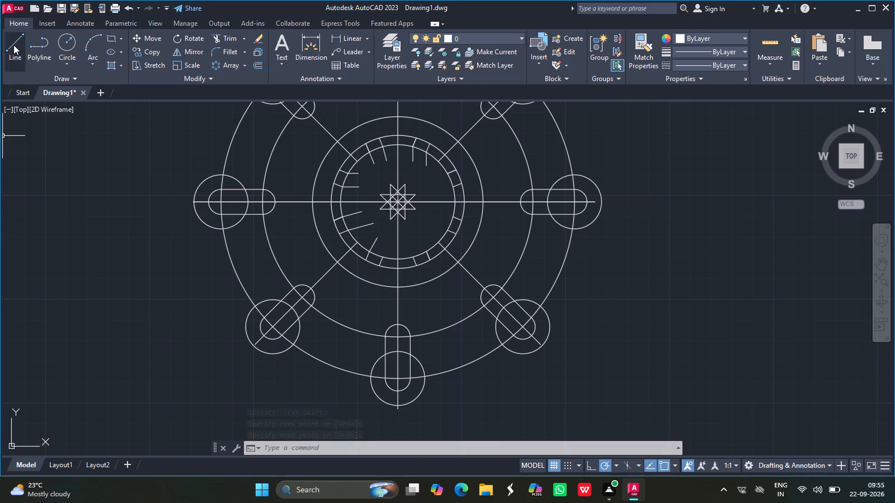
left_click_drag(13, 44, 315, 193)
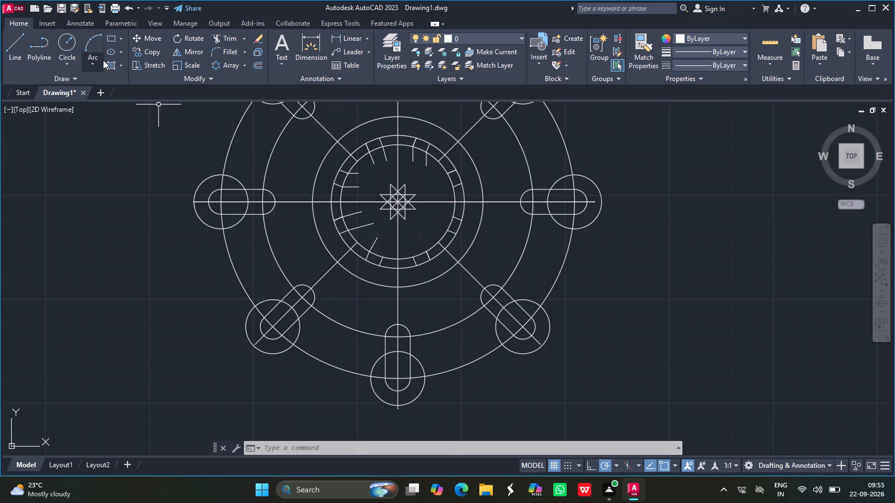
left_click(16, 49)
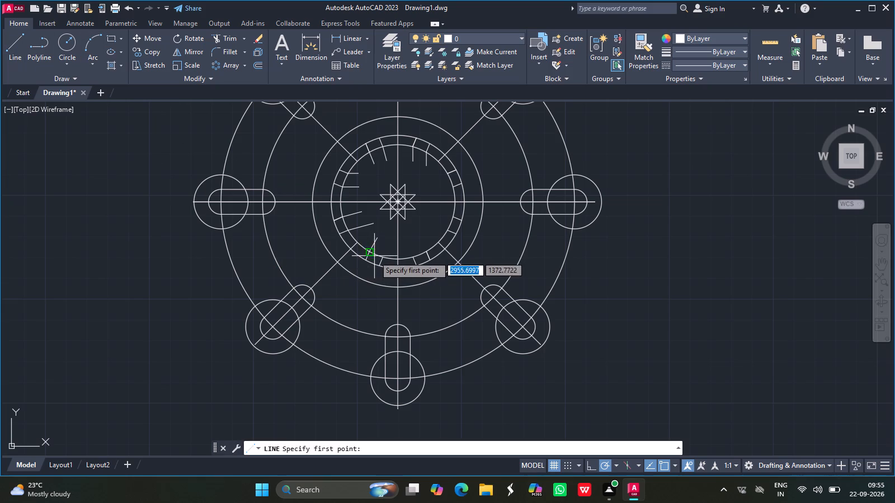
left_click_drag(383, 256, 384, 250)
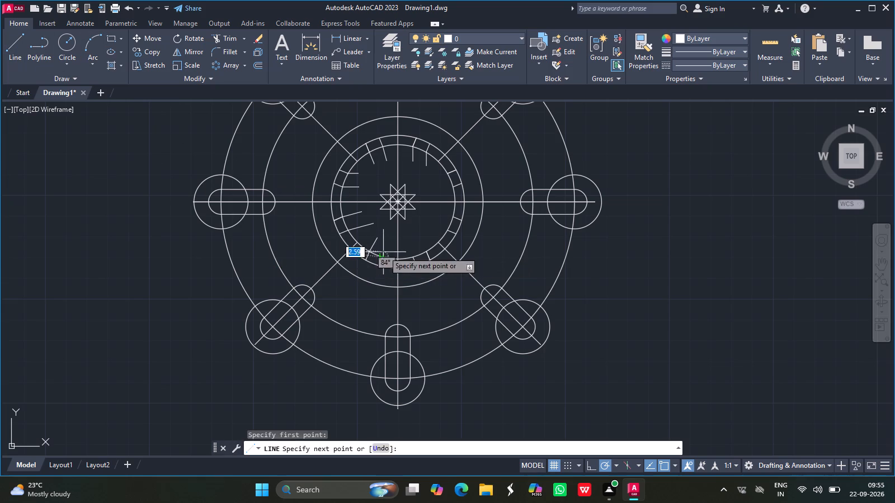
left_click_drag(384, 250, 388, 240)
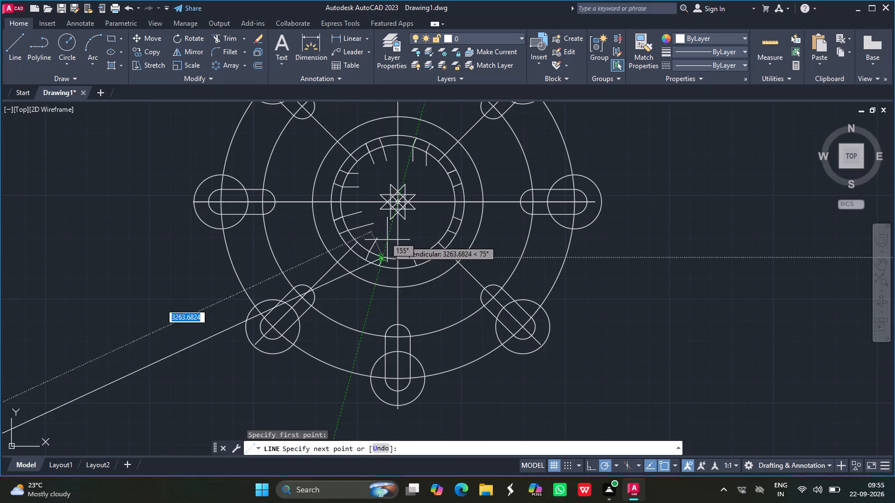
left_click_drag(388, 240, 391, 240)
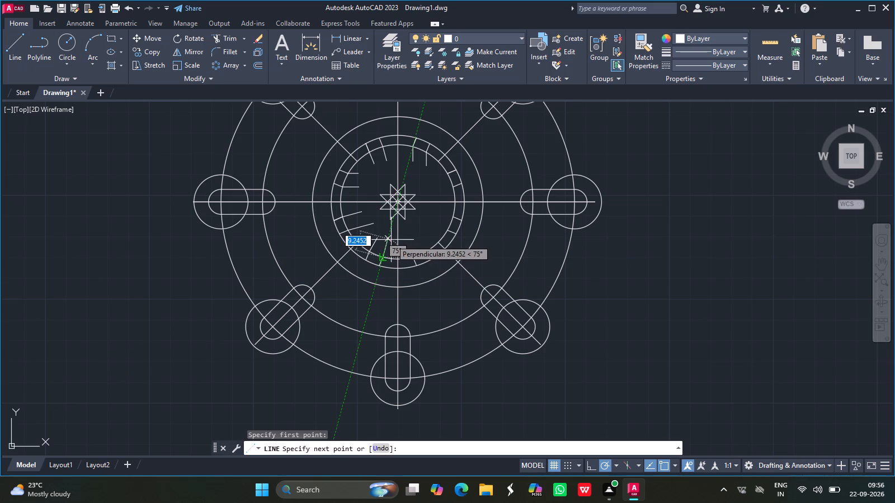
left_click(388, 243)
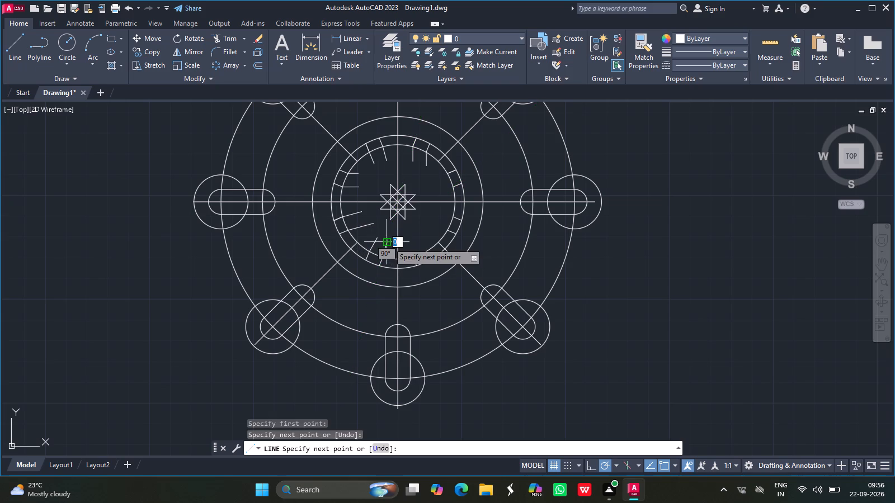
key("Return")
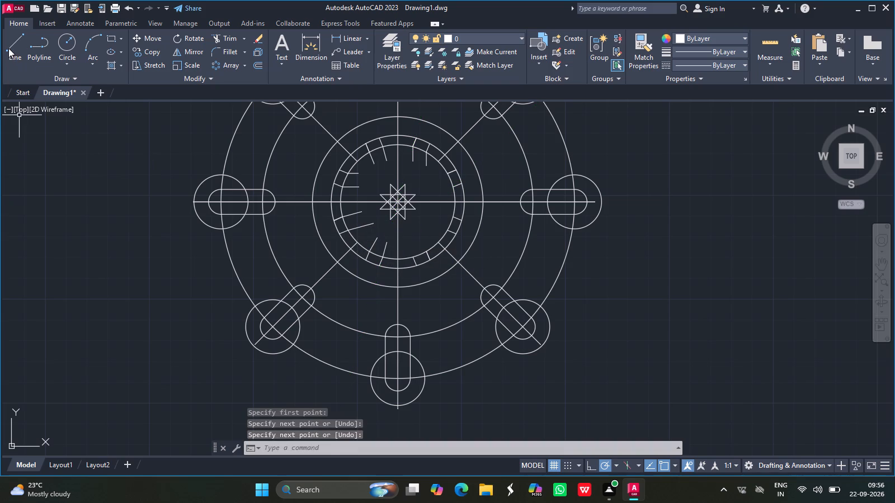
Draw short vertical lines upward from the two notch ticks right of the vertical centreline at the bottom of the hub ring.
left_click(8, 48)
left_click_drag(410, 255, 417, 235)
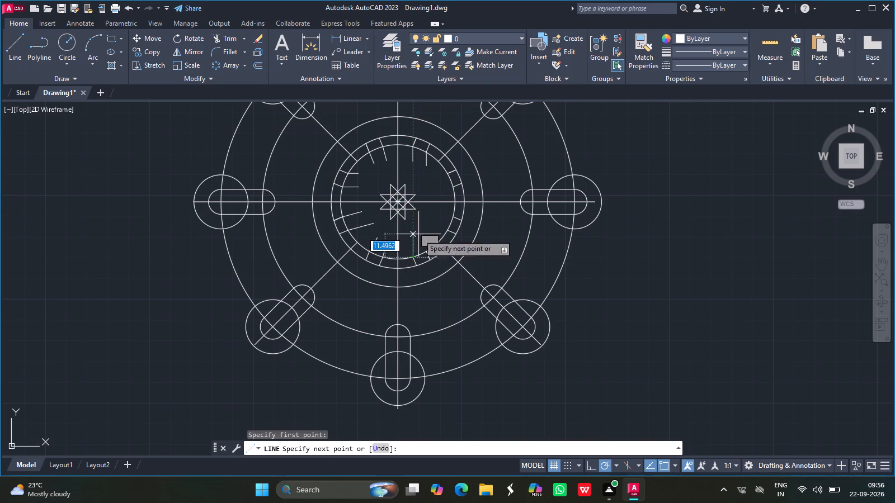
left_click_drag(417, 235, 413, 236)
left_click(413, 236)
key("Return")
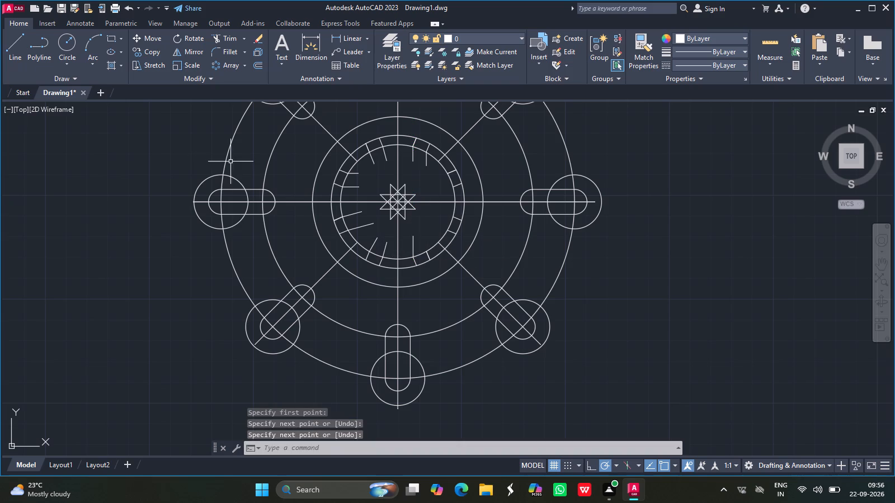
left_click(13, 37)
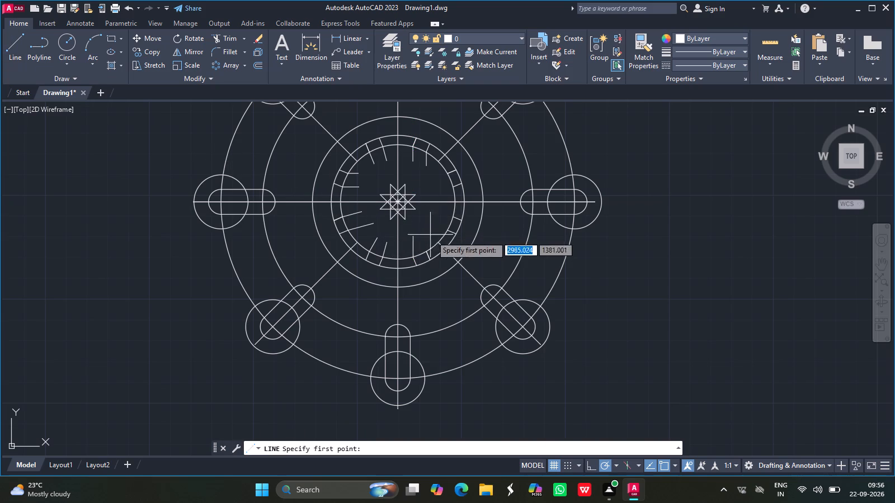
left_click_drag(426, 250, 426, 235)
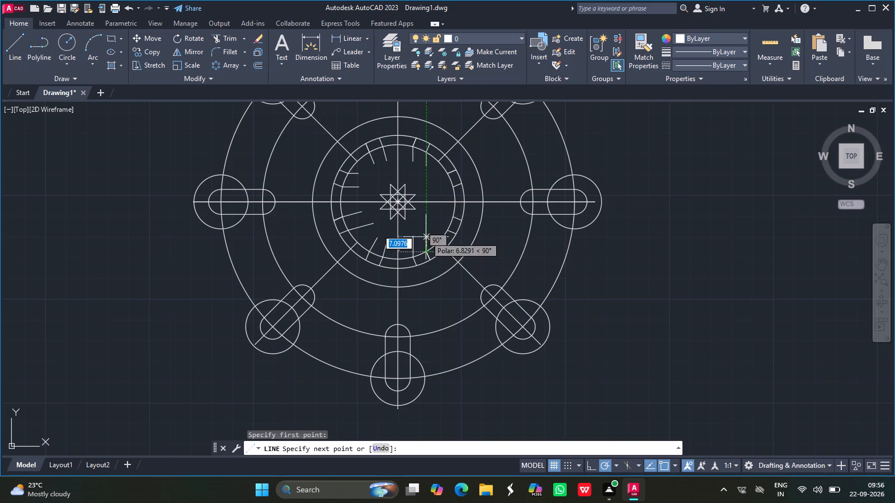
left_click_drag(426, 235, 426, 235)
left_click(426, 235)
key("Return")
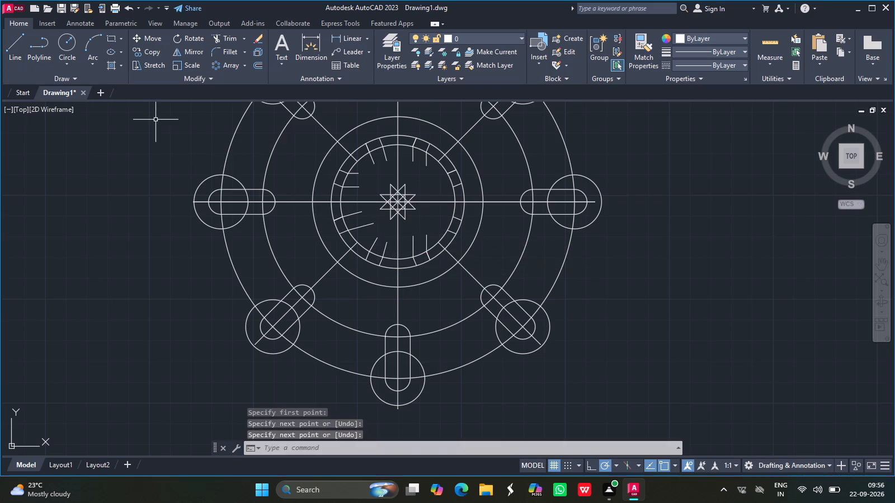
Draw short horizontal lines inward from the two notch ticks below the horizontal centreline on the hub ring's right side.
left_click(18, 46)
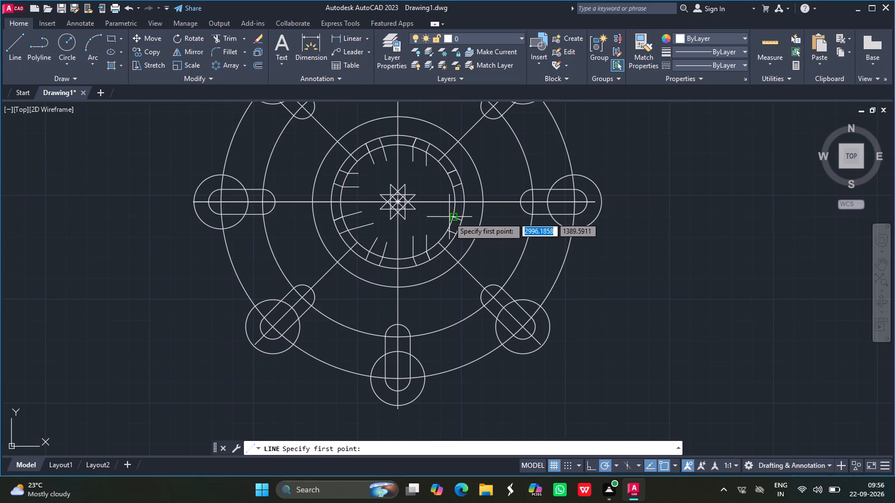
left_click_drag(456, 216, 441, 217)
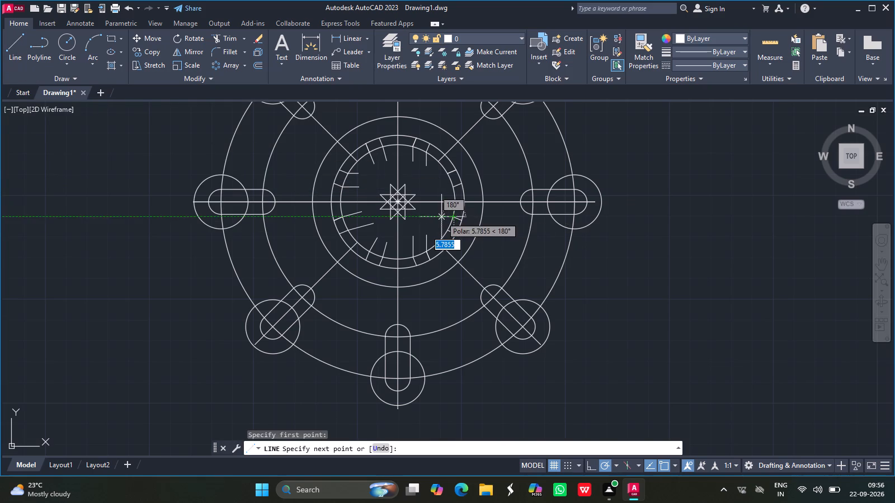
left_click(441, 217)
key("Return")
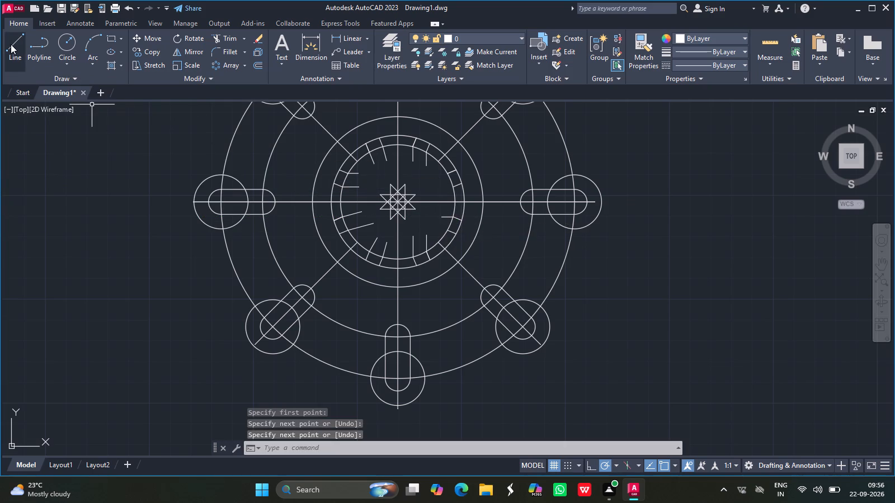
left_click(11, 44)
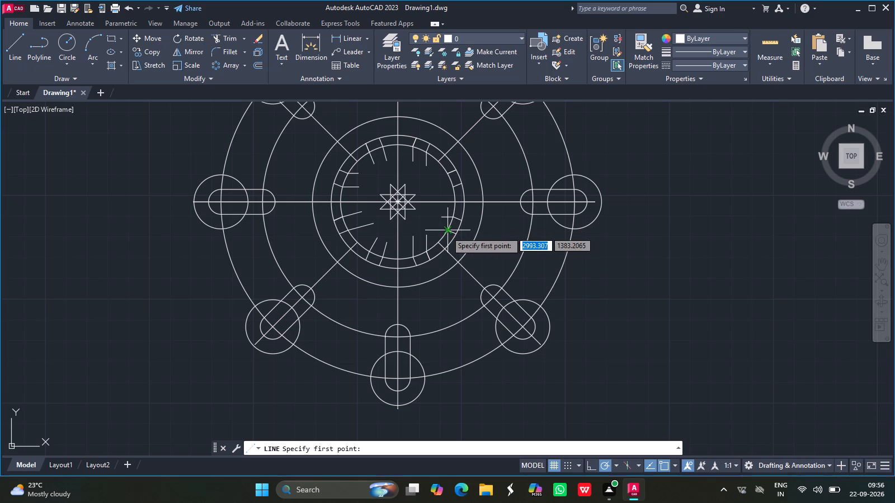
left_click_drag(446, 231, 436, 231)
left_click(436, 231)
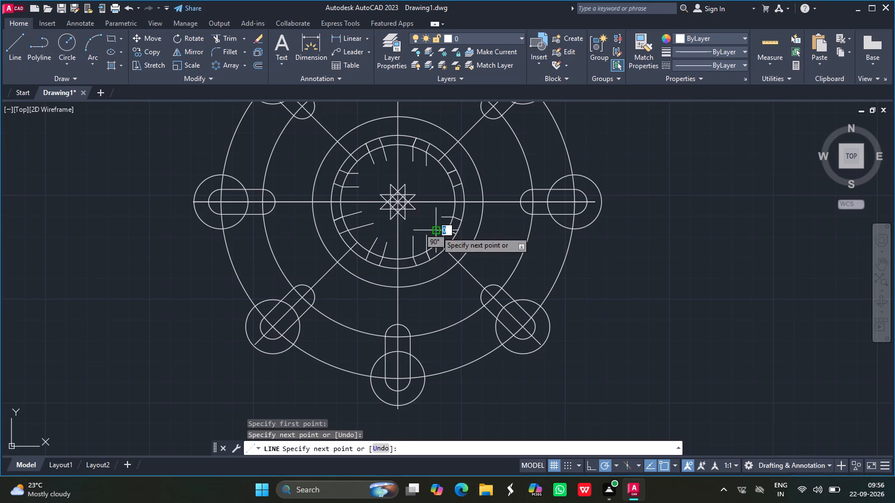
key("Return")
Draw slanted lines inward from the two notch ticks above the horizontal centreline on the hub ring's right side, descending toward the centre.
left_click(11, 51)
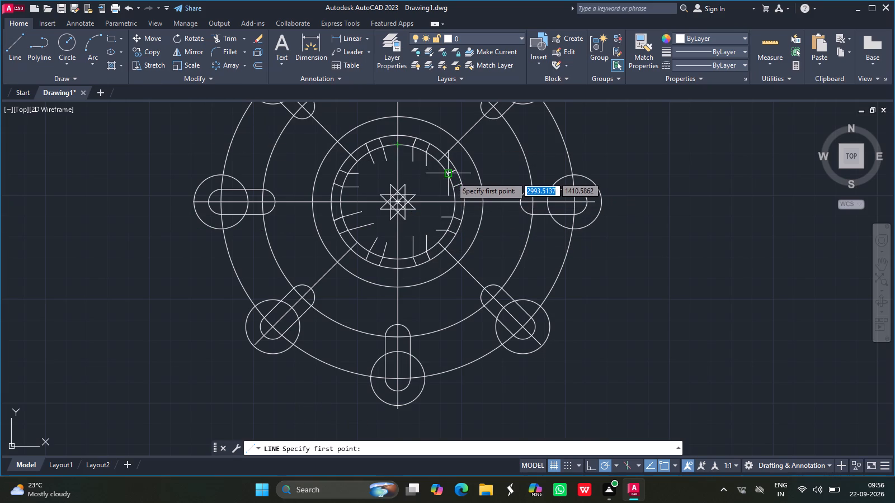
left_click_drag(451, 175, 430, 181)
left_click(430, 181)
key("Return")
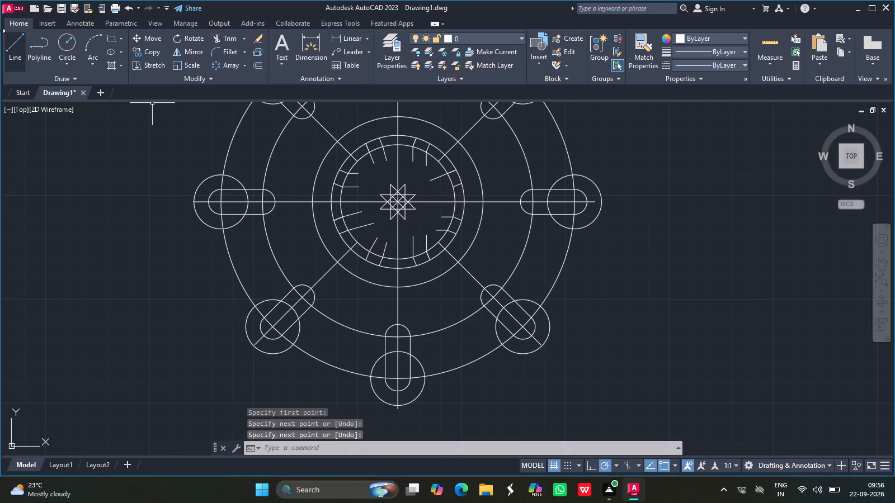
left_click(16, 45)
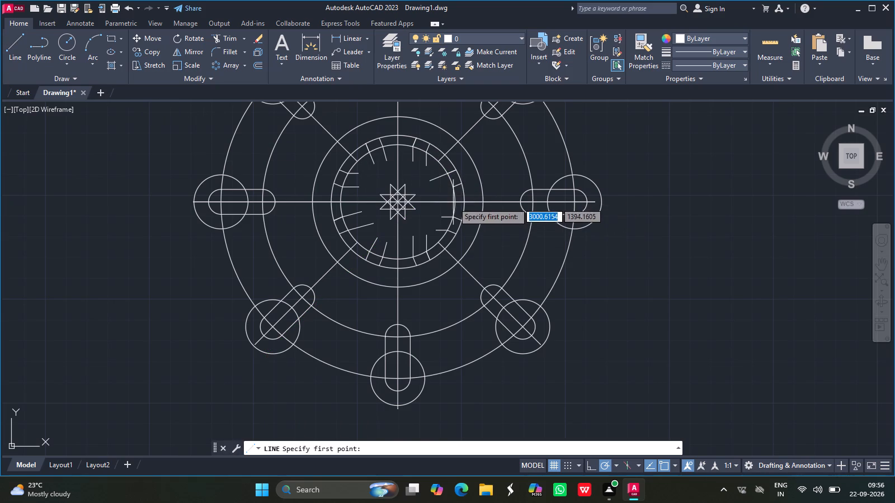
left_click_drag(454, 189, 441, 193)
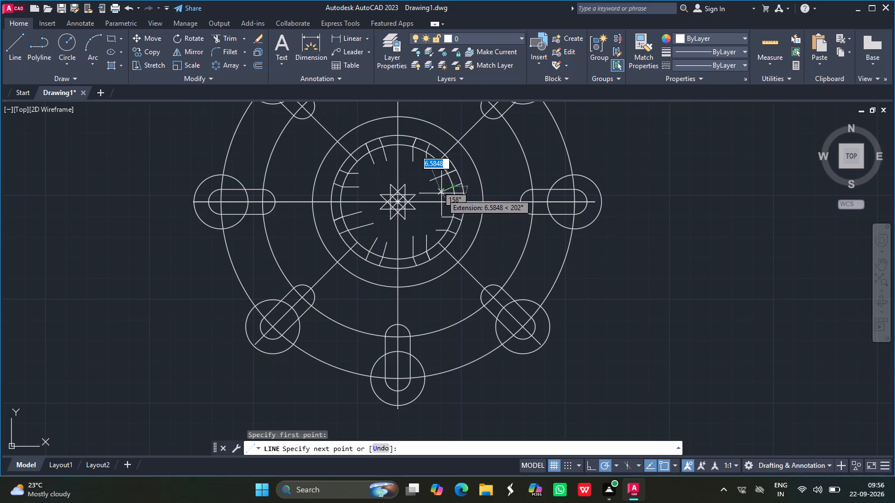
left_click_drag(441, 193, 439, 192)
left_click(439, 192)
key("Return")
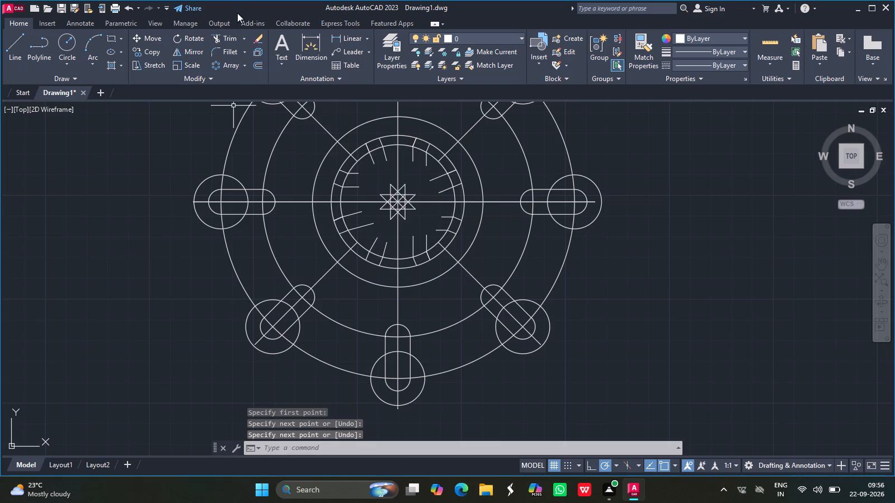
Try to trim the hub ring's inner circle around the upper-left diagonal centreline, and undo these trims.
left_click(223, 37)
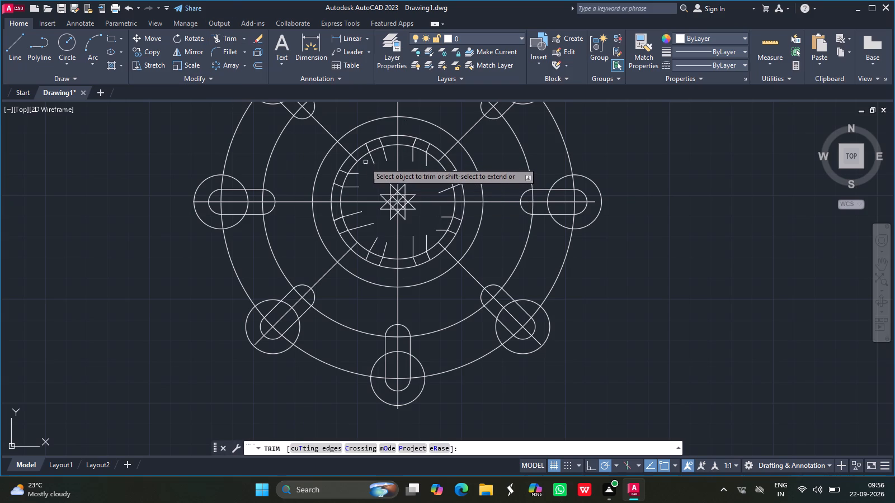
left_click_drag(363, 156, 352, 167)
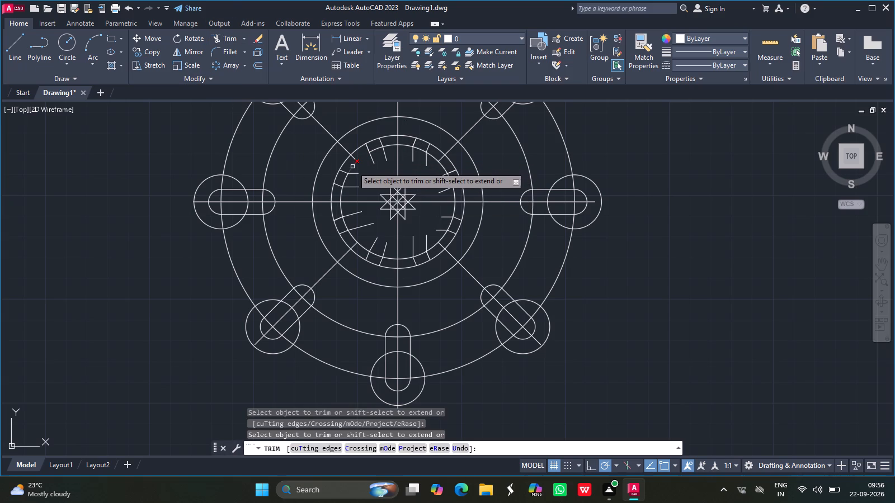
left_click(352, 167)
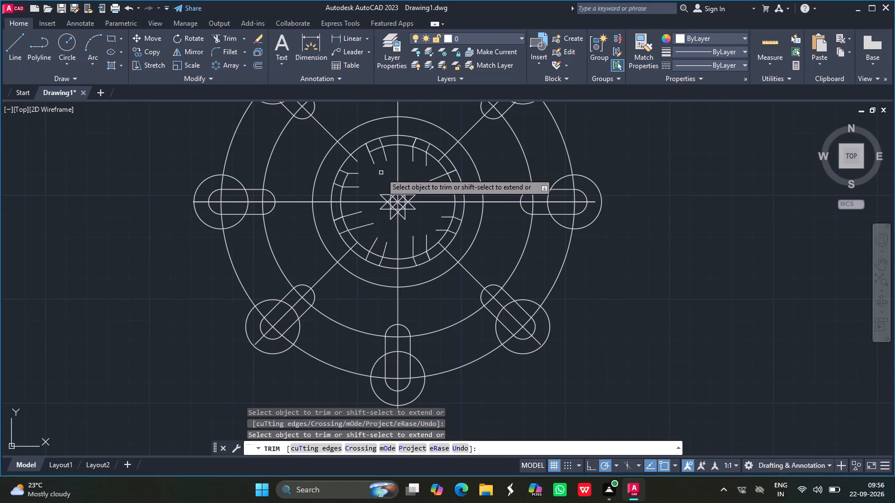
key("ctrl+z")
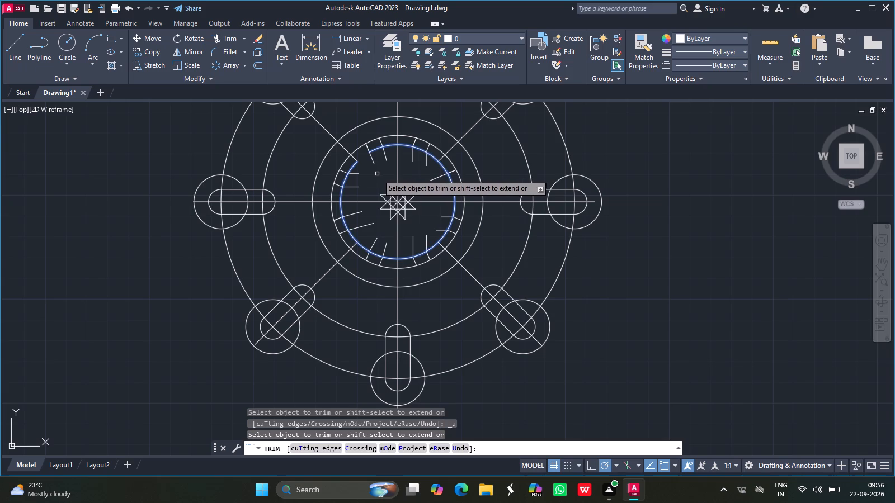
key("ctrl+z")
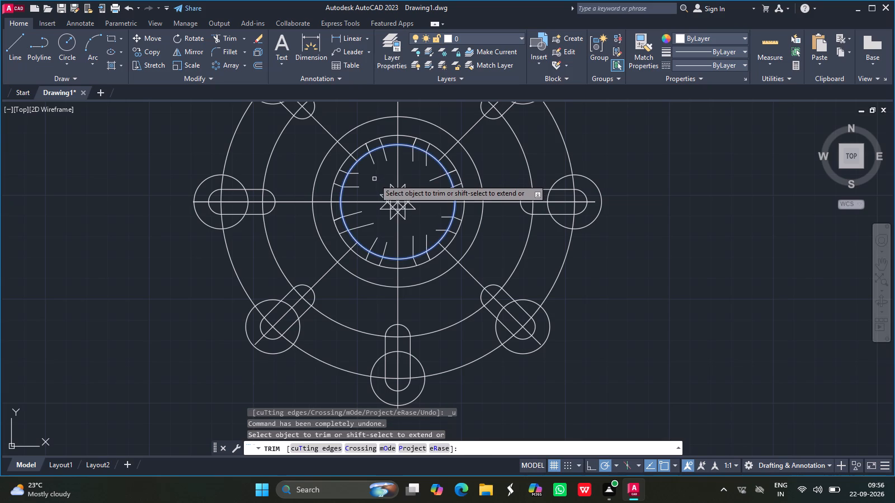
Trim the hub ring's inner circle between the two tick lines of each of the eight notches, opening them toward the centre.
left_click(378, 148)
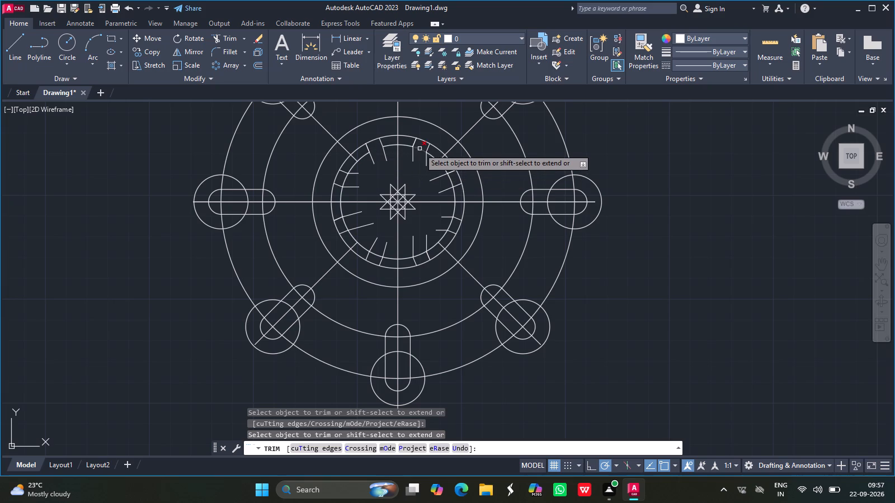
left_click(420, 149)
left_click_drag(449, 179, 451, 224)
left_click_drag(451, 224, 422, 254)
left_click_drag(422, 254, 385, 254)
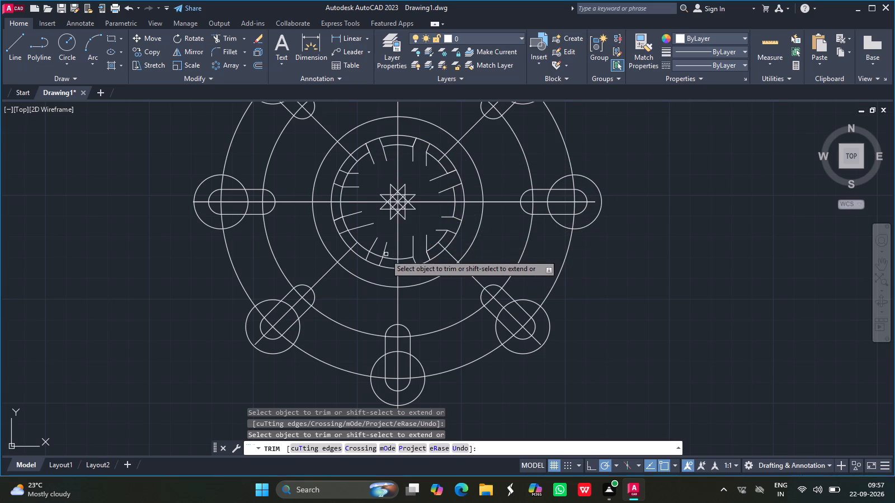
left_click_drag(385, 254, 376, 255)
left_click_drag(376, 255, 343, 225)
left_click_drag(343, 225, 345, 180)
left_click(345, 180)
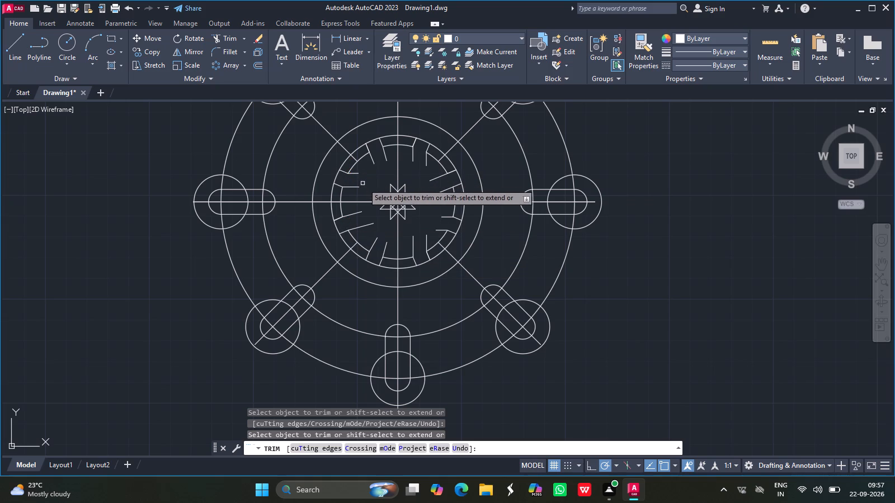
Trim the short construction lines projecting inward from the hub ring's notch sides above the horizontal centreline.
key("Return")
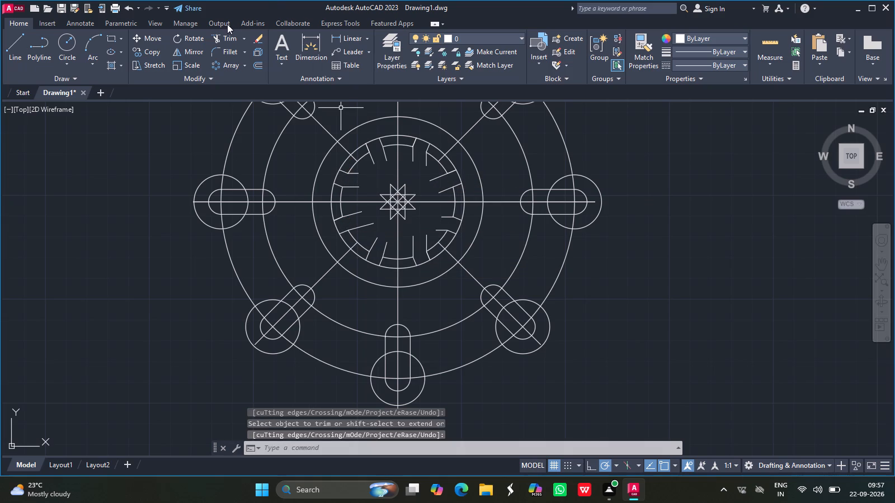
left_click(226, 33)
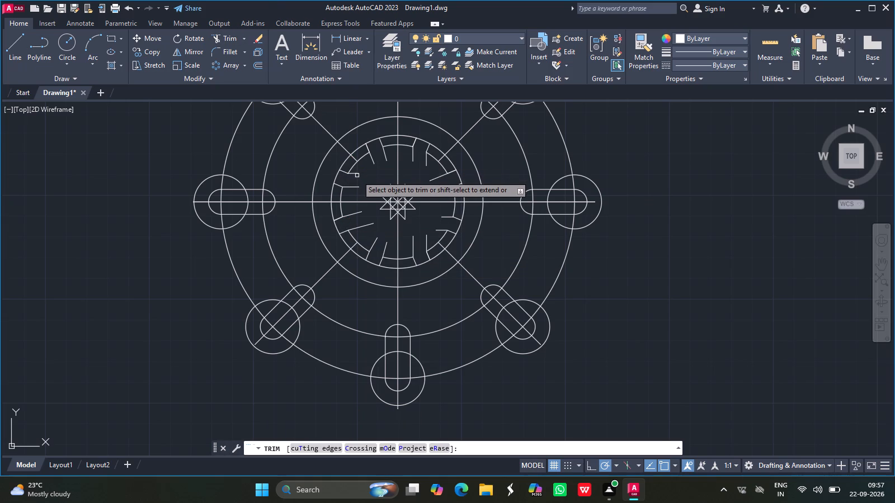
left_click_drag(356, 173, 356, 186)
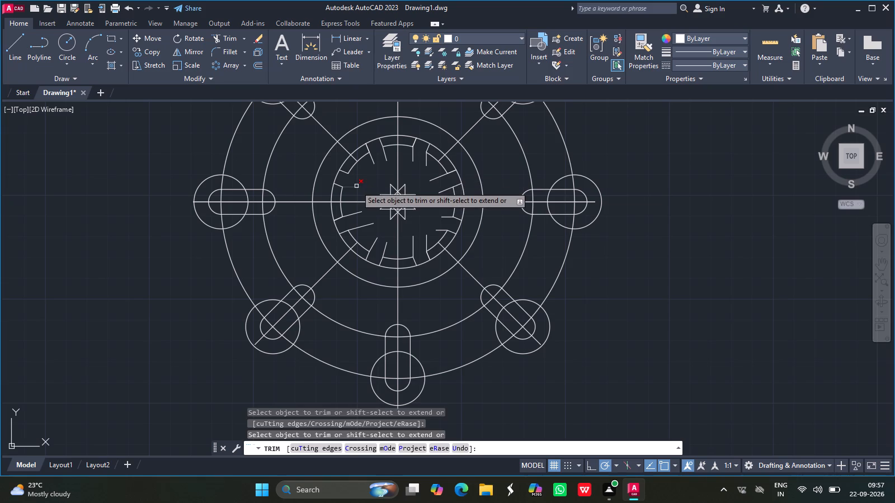
left_click(356, 186)
left_click_drag(373, 162, 388, 155)
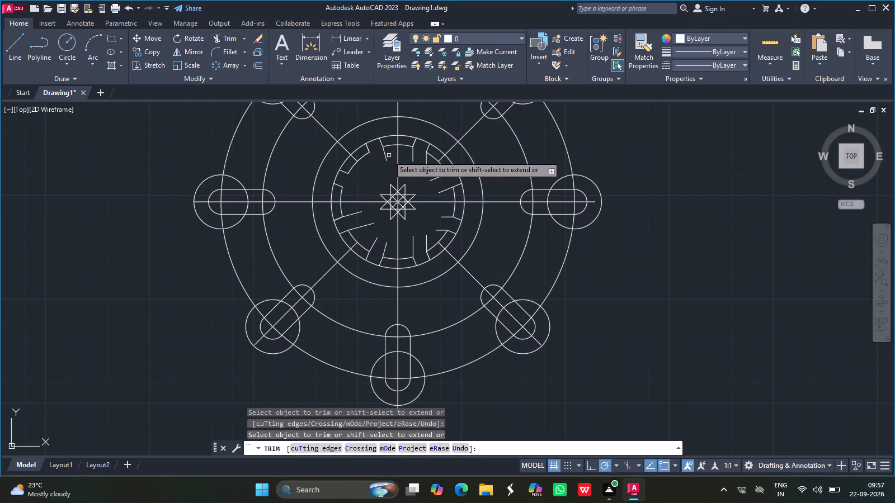
left_click_drag(388, 155, 384, 155)
left_click_drag(384, 155, 414, 157)
left_click_drag(414, 157, 427, 163)
left_click_drag(427, 163, 437, 193)
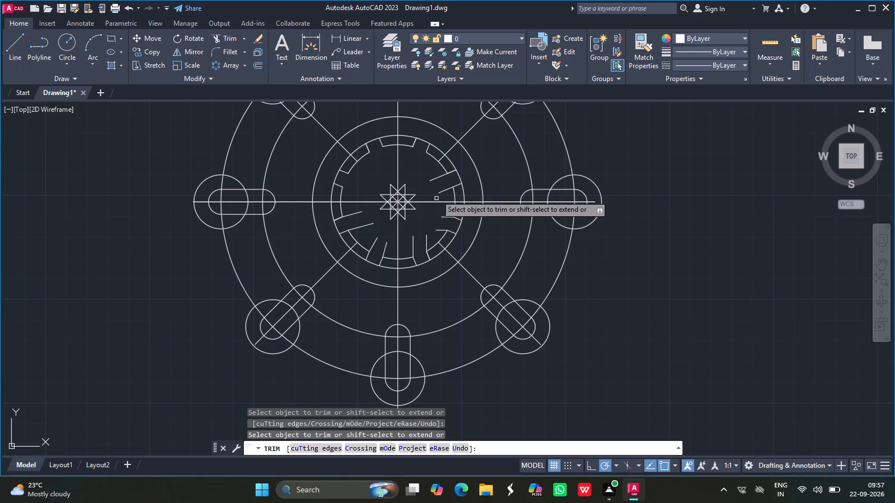
left_click_drag(437, 193, 439, 178)
left_click_drag(439, 178, 445, 190)
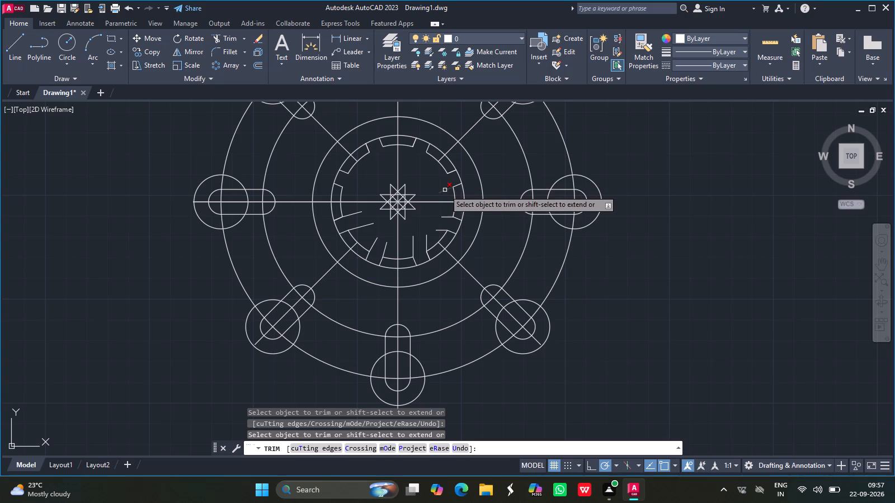
left_click_drag(445, 190, 445, 189)
Trim the short construction lines projecting inward from the hub ring's notch sides below the horizontal centreline.
left_click_drag(445, 189, 446, 218)
left_click_drag(446, 218, 444, 227)
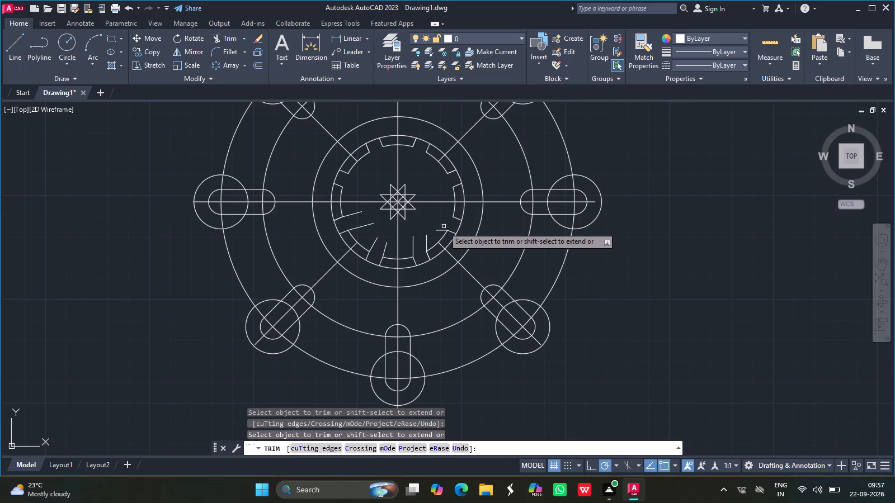
left_click_drag(444, 227, 439, 233)
left_click(439, 233)
left_click(439, 229)
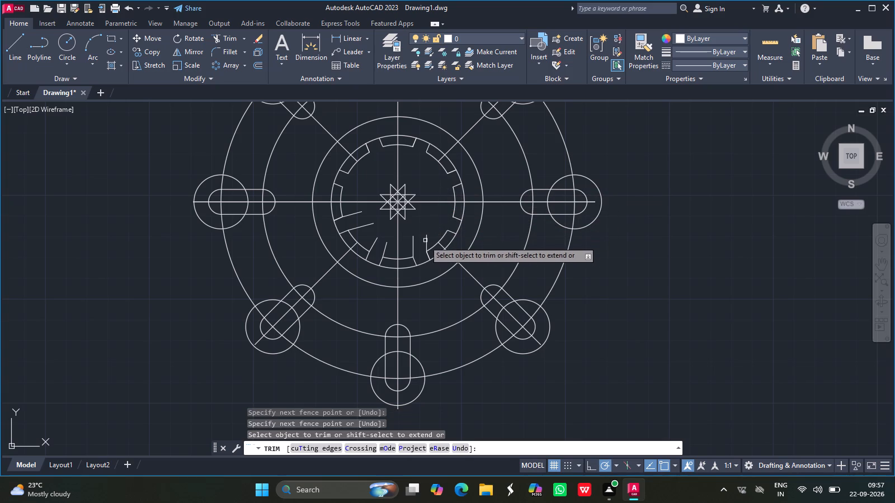
left_click_drag(427, 241, 414, 244)
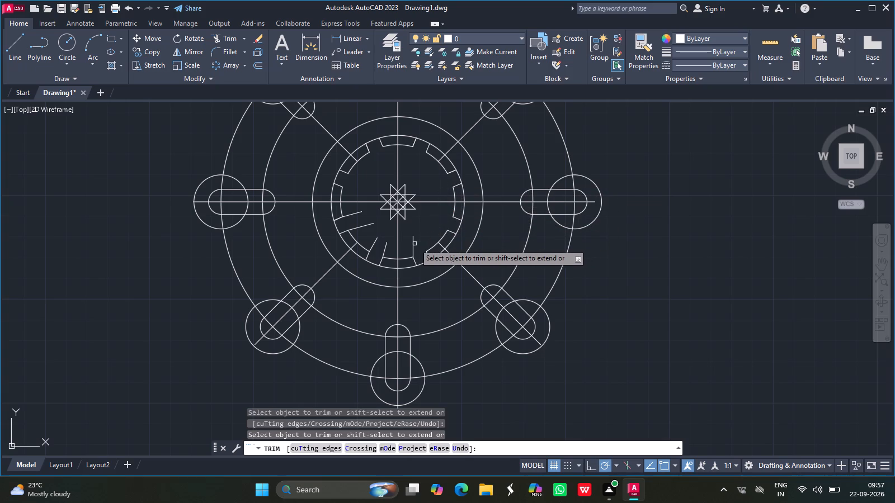
left_click_drag(414, 244, 412, 244)
left_click_drag(412, 244, 385, 250)
left_click_drag(385, 250, 384, 250)
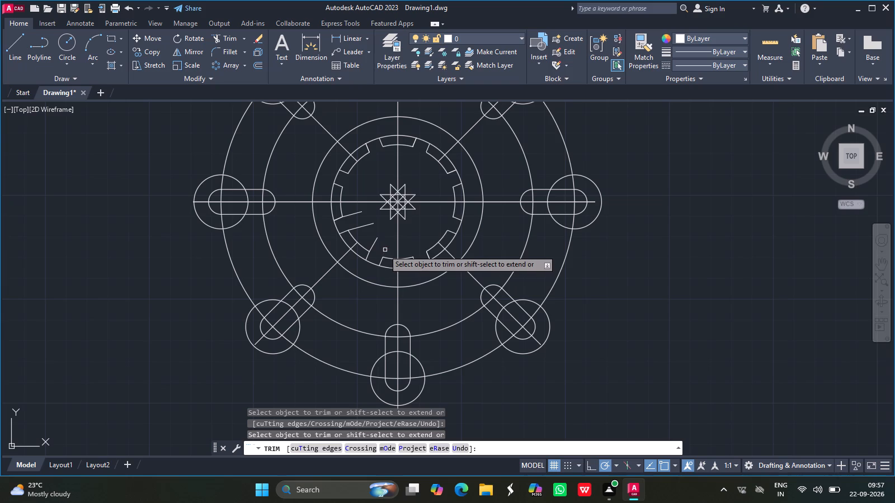
left_click_drag(384, 250, 373, 244)
left_click_drag(373, 244, 355, 226)
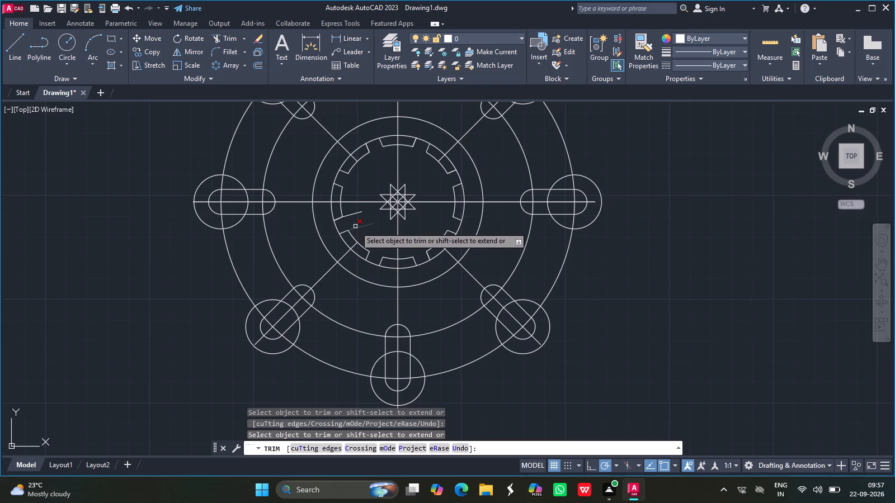
left_click_drag(355, 226, 355, 213)
left_click(355, 213)
key("Return")
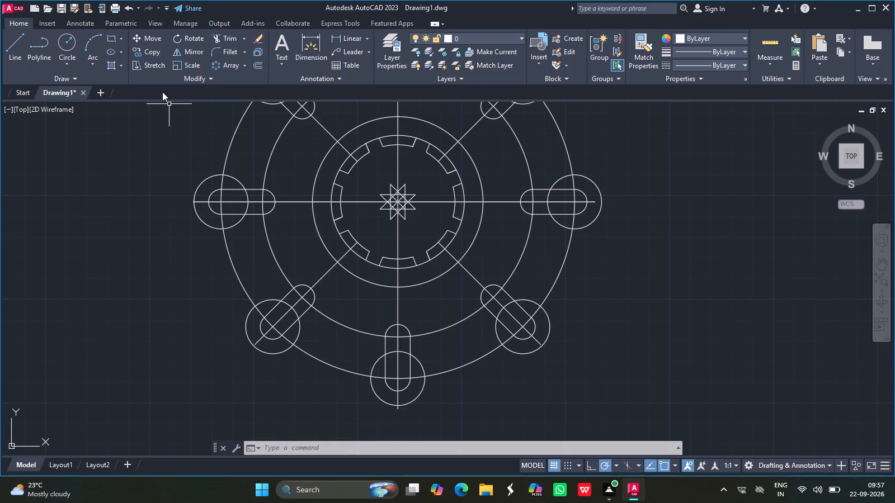
Trim the hub ring's outer circle between adjacent notches at the upper-left, top, upper-right and right.
left_click(230, 37)
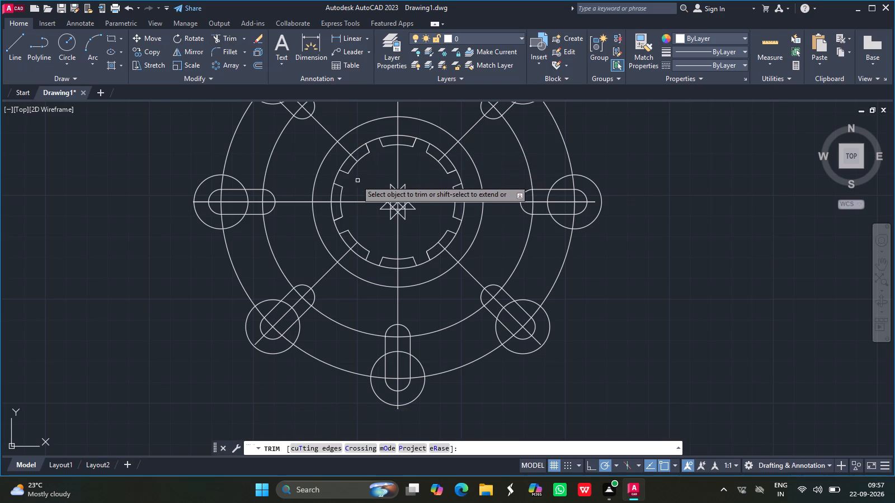
left_click_drag(345, 163, 357, 150)
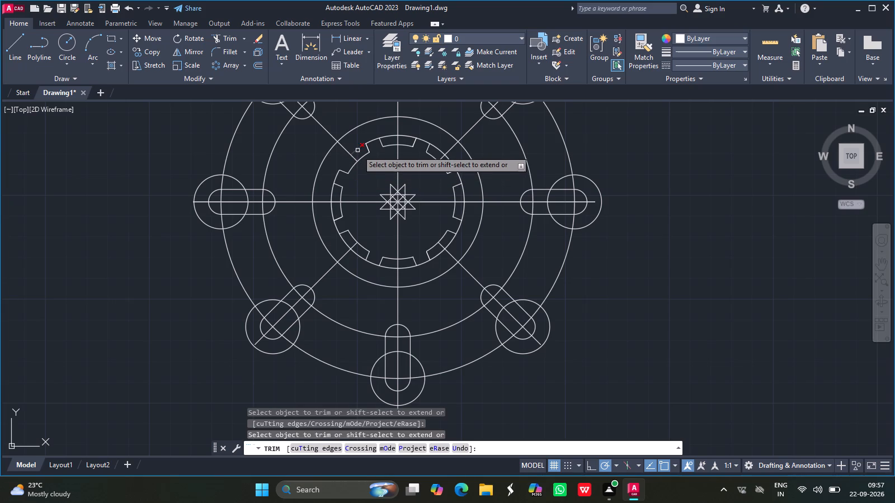
left_click_drag(357, 150, 357, 150)
left_click_drag(357, 150, 389, 137)
left_click_drag(389, 137, 397, 136)
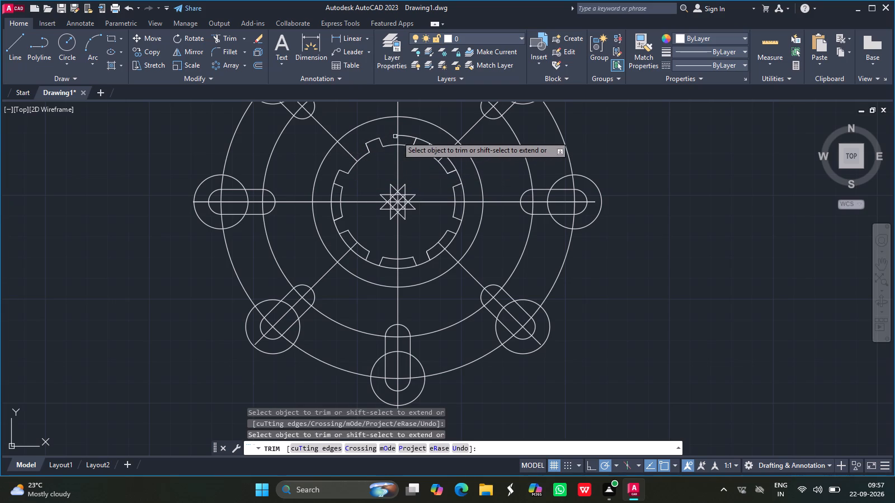
left_click_drag(397, 136, 410, 136)
left_click_drag(410, 136, 434, 148)
left_click_drag(434, 148, 451, 163)
left_click_drag(451, 163, 464, 194)
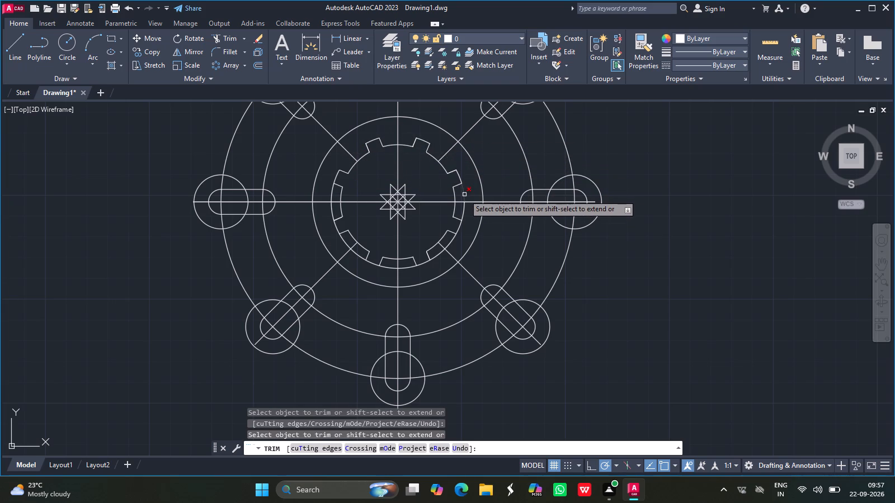
left_click_drag(464, 194, 465, 212)
left_click_drag(465, 212, 453, 237)
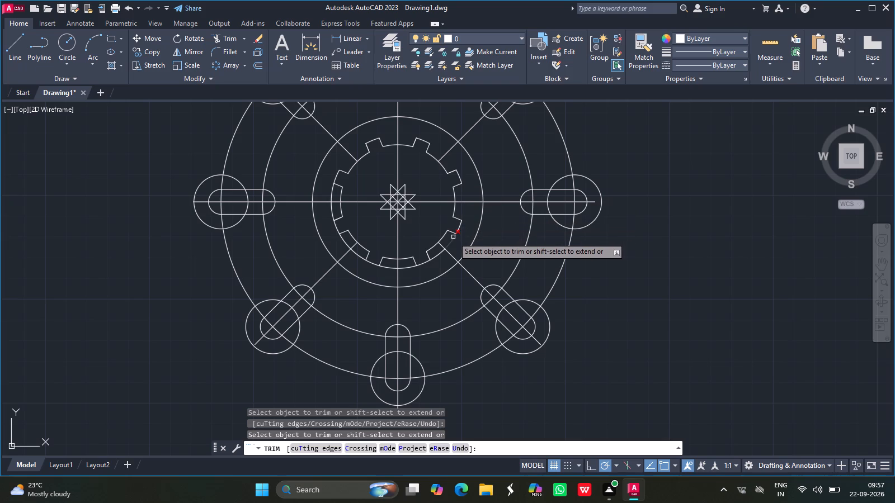
Trim the hub ring's outer circle between adjacent notches at the lower-right, bottom, lower-left and left, completing the notched profile.
left_click_drag(453, 237, 440, 253)
left_click_drag(440, 253, 423, 275)
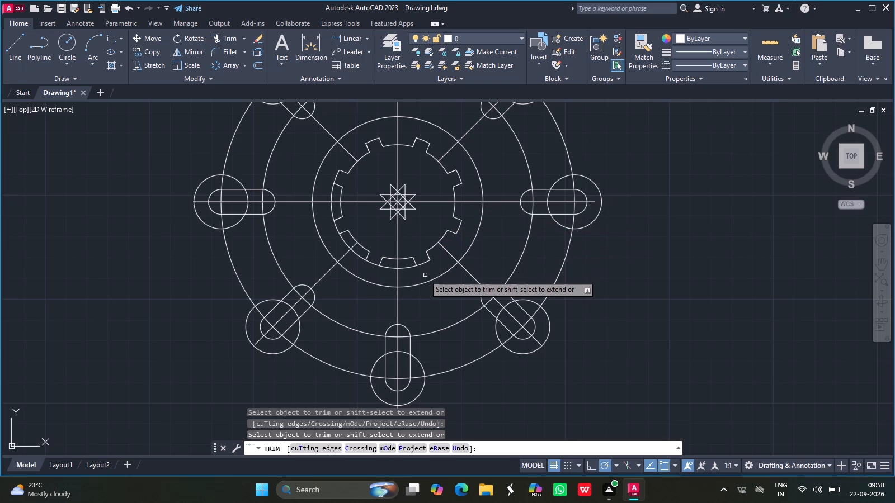
left_click_drag(423, 275, 407, 268)
left_click_drag(407, 268, 390, 269)
left_click_drag(390, 269, 361, 256)
left_click_drag(361, 256, 336, 231)
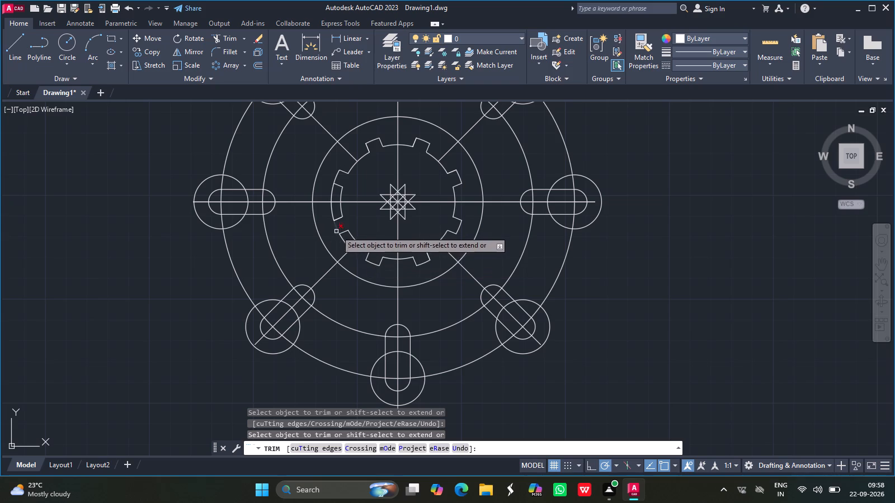
left_click_drag(336, 231, 344, 241)
left_click_drag(344, 241, 318, 211)
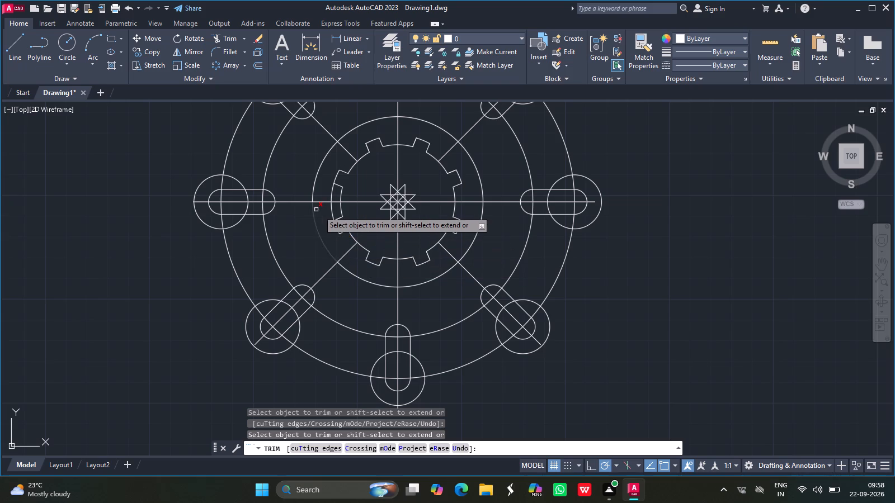
left_click_drag(318, 211, 331, 213)
left_click_drag(331, 213, 331, 193)
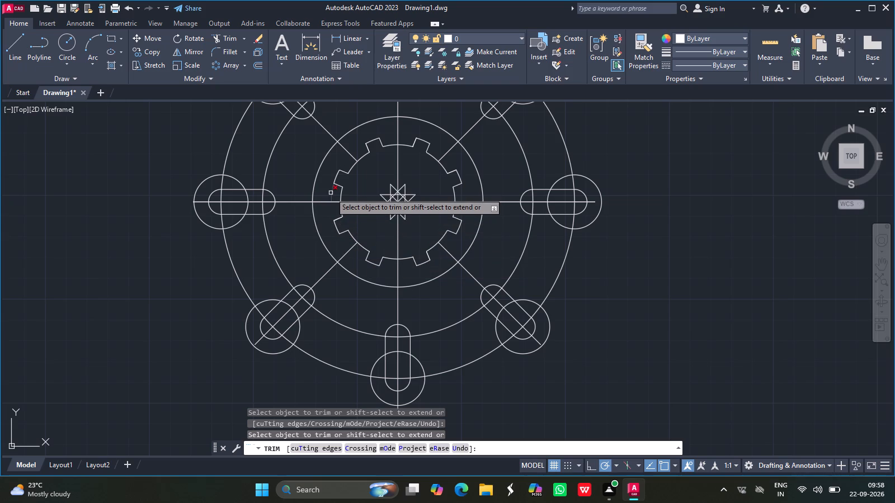
left_click(331, 193)
key("Return")
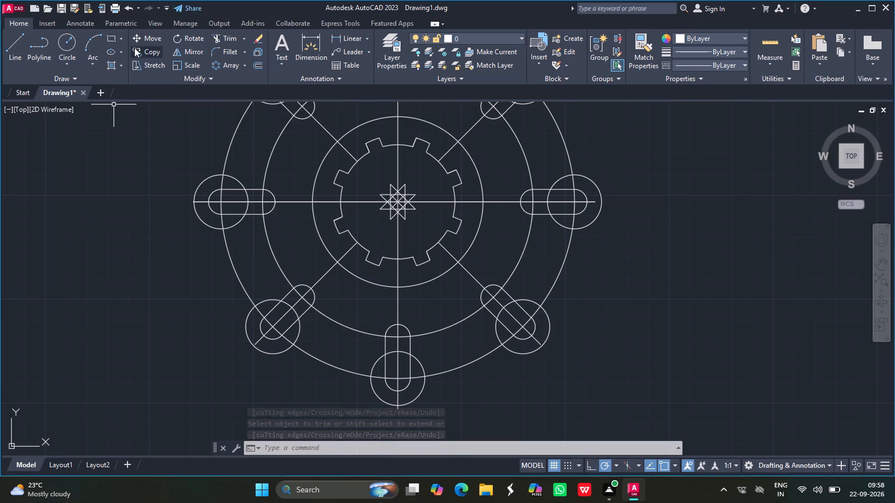
Trim away the lower-right points of the small star-shaped construction lines at the plate's centre.
left_click(223, 41)
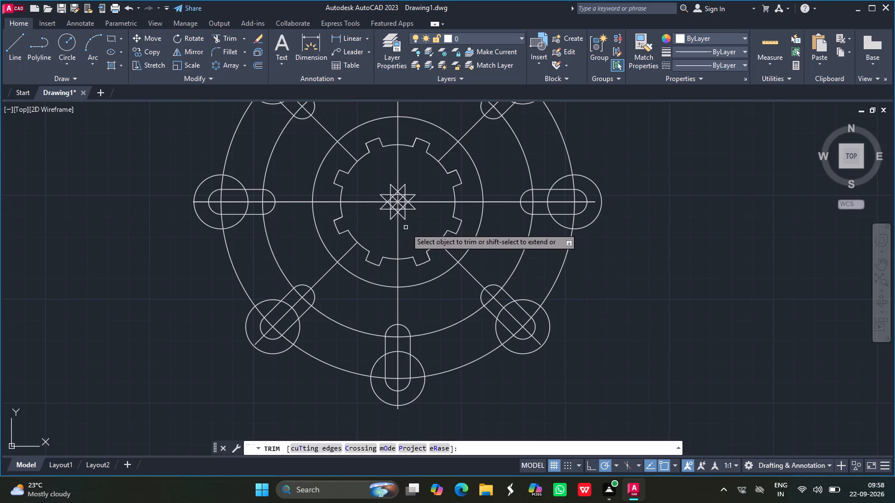
left_click_drag(406, 227, 412, 209)
left_click(412, 209)
left_click_drag(408, 221, 405, 212)
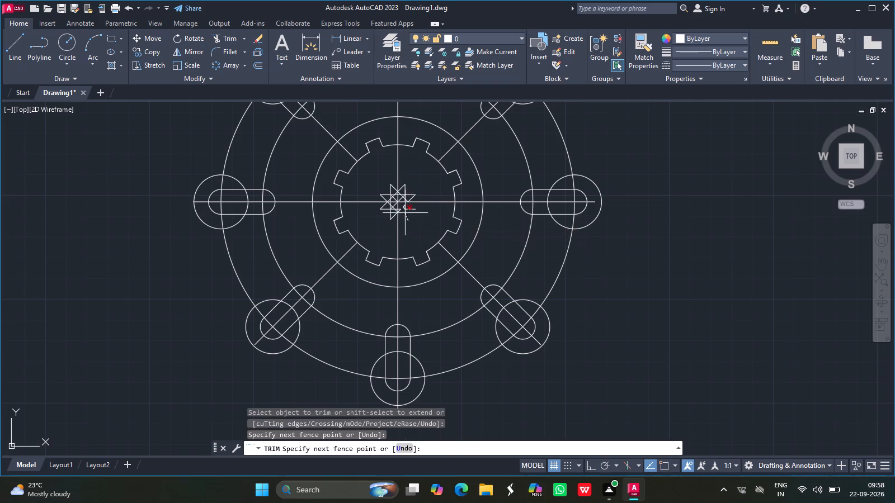
left_click_drag(405, 212, 413, 208)
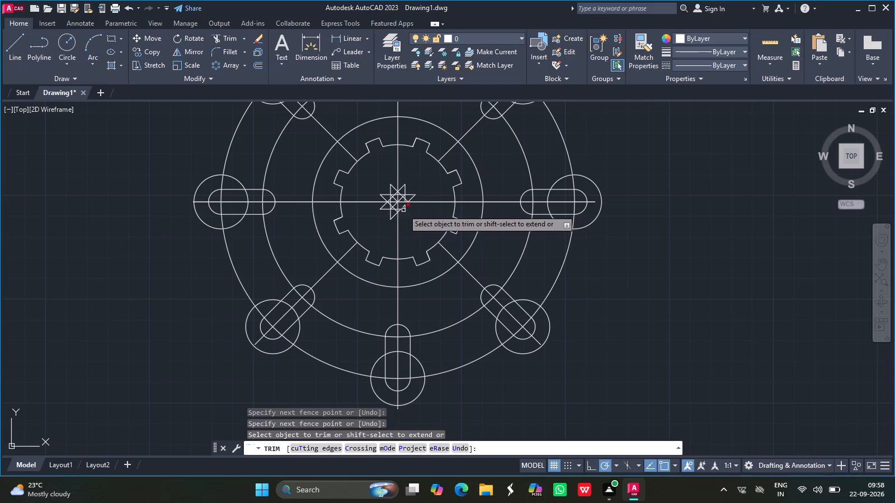
triple_click(404, 208)
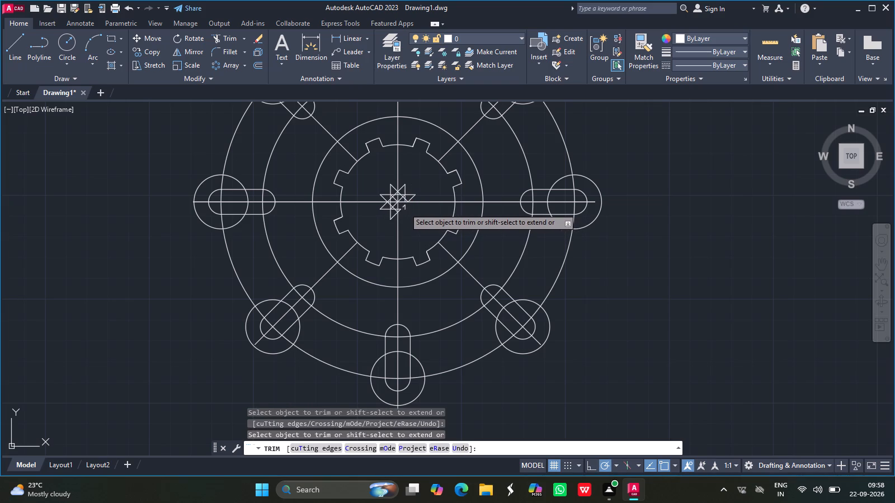
left_click_drag(406, 207, 404, 216)
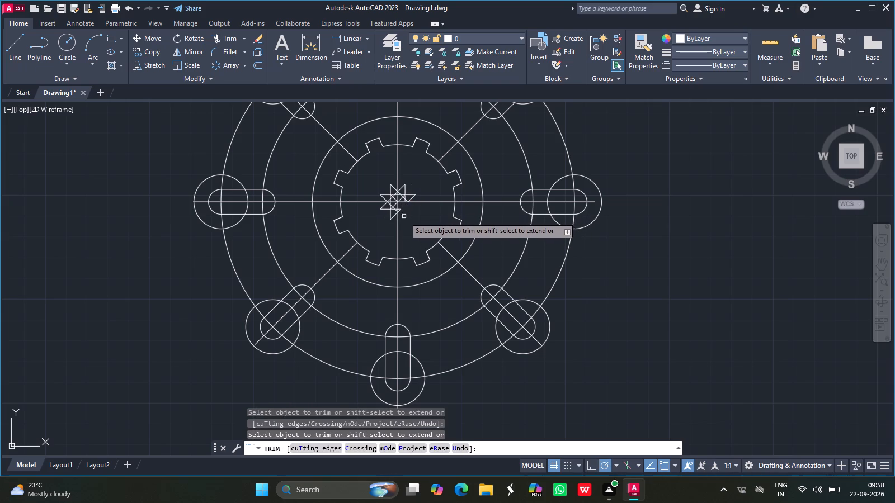
Trim away the upper-right points and remaining short segments of the star-shaped construction lines at the plate's centre.
left_click_drag(404, 216, 420, 195)
left_click_drag(420, 195, 409, 196)
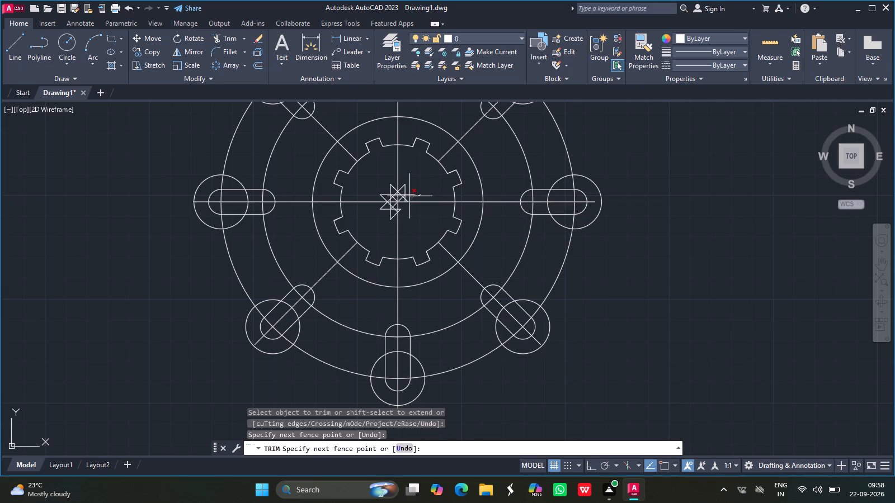
left_click_drag(409, 196, 407, 184)
left_click(407, 184)
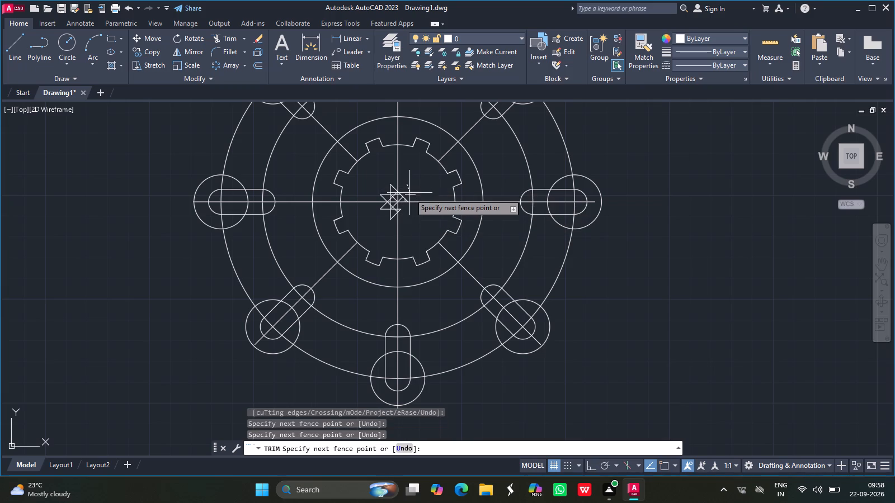
left_click(409, 195)
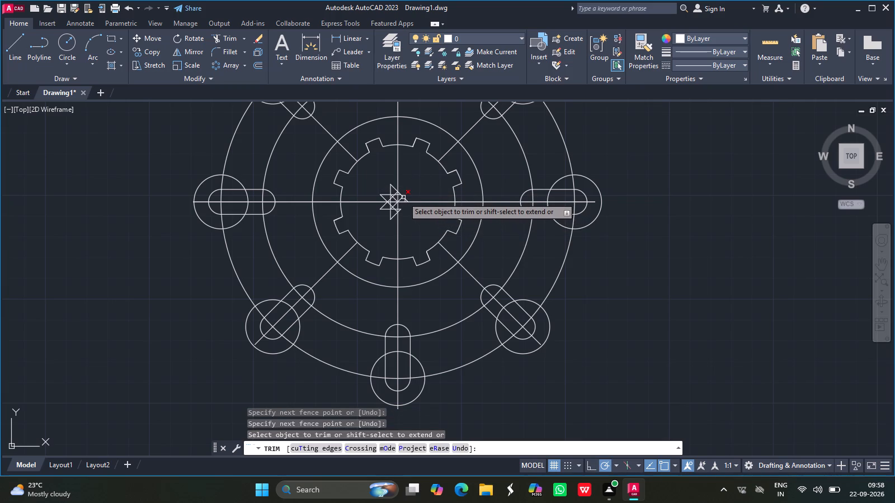
triple_click(403, 197)
left_click(406, 199)
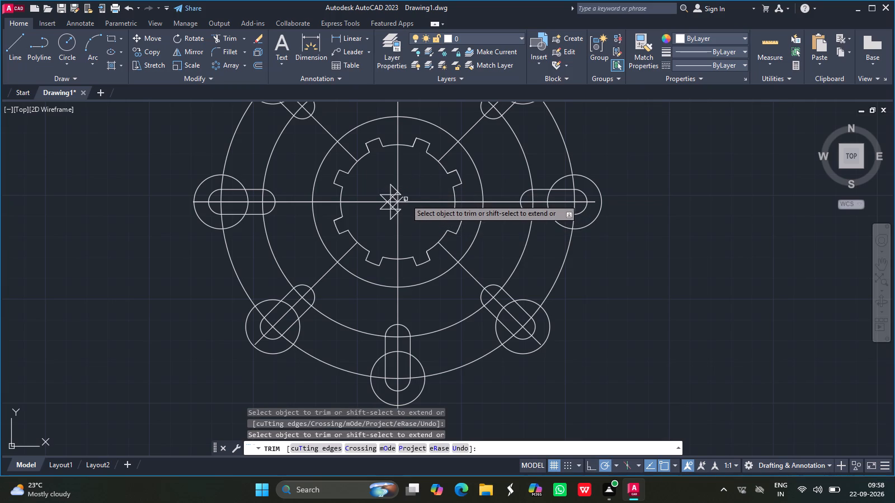
left_click(399, 197)
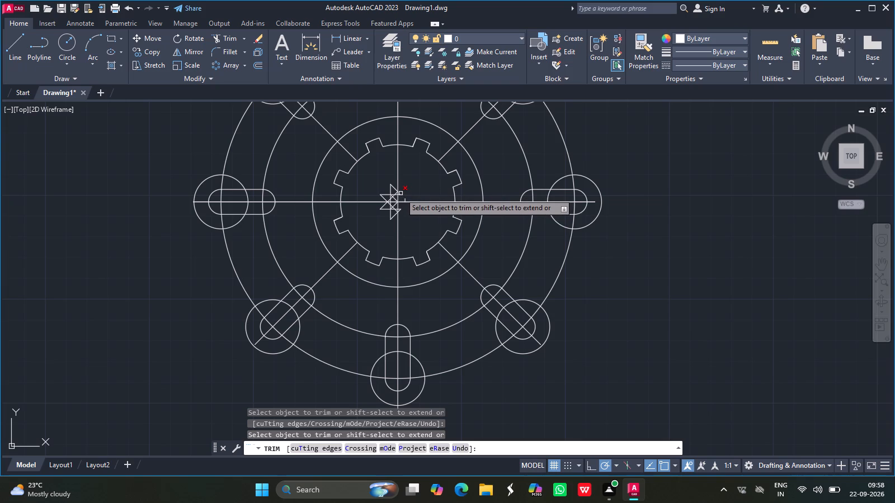
left_click(401, 193)
left_click_drag(406, 198, 404, 198)
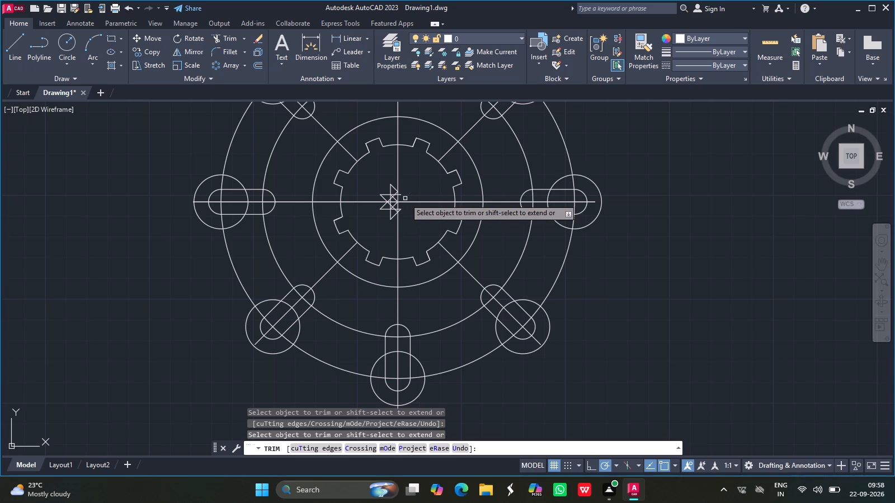
left_click_drag(404, 198, 401, 194)
Trim away the upper-left and top segments of the star-shaped construction lines at the plate's centre.
left_click_drag(401, 194, 380, 197)
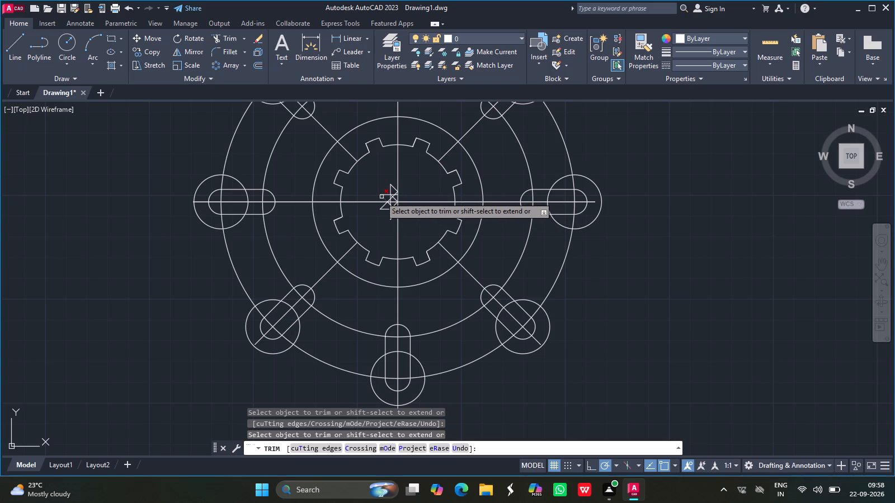
left_click_drag(380, 197, 374, 196)
left_click_drag(374, 196, 394, 196)
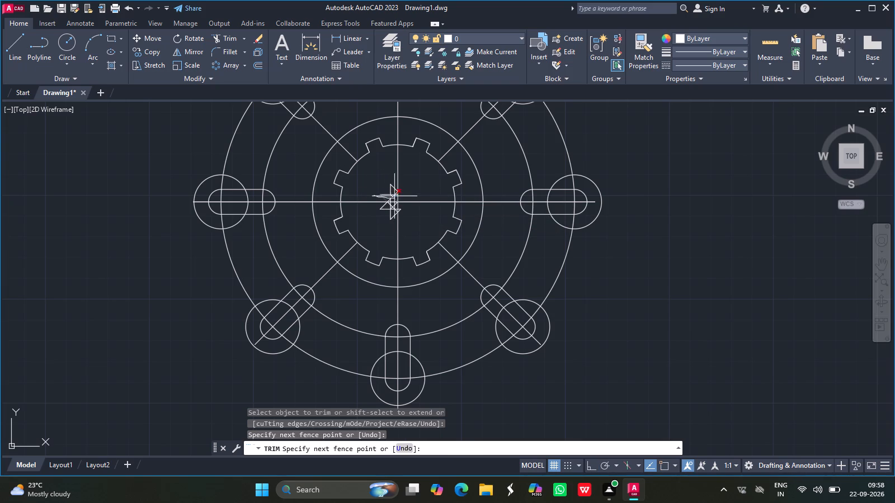
left_click_drag(394, 196, 394, 183)
left_click(389, 192)
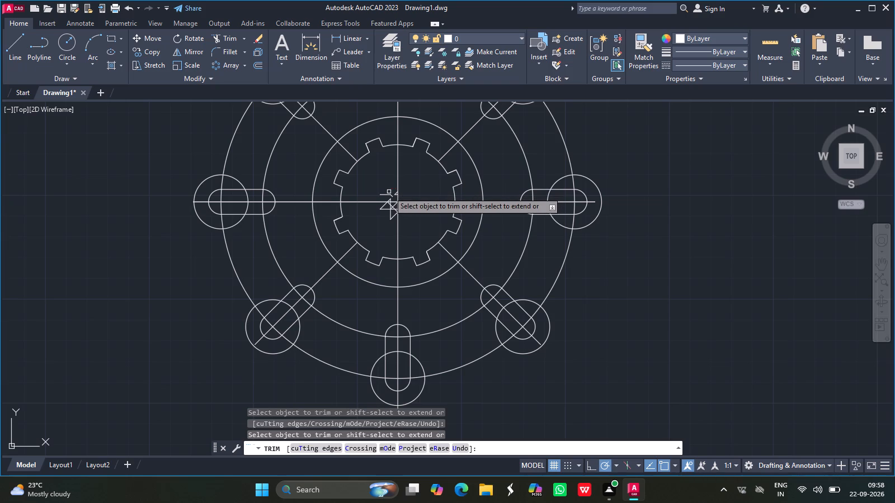
left_click_drag(387, 195, 394, 197)
left_click(394, 197)
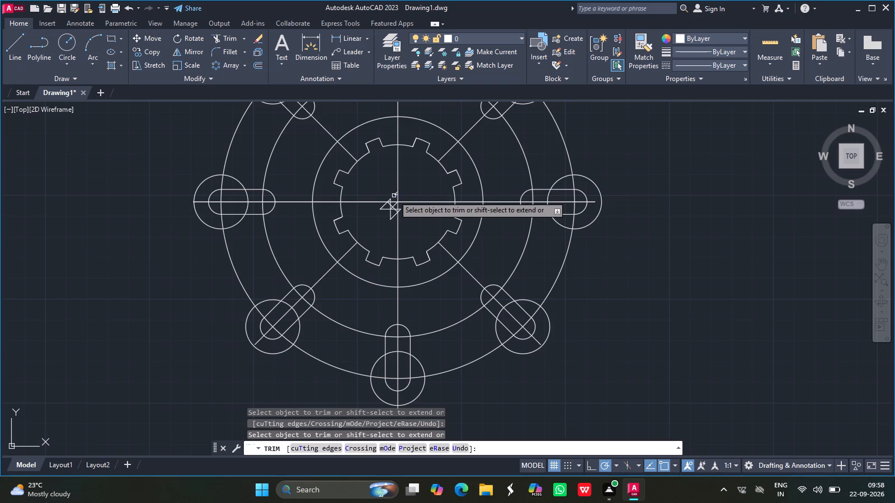
left_click(394, 194)
Trim away the lower-left point and the short inner diagonal segments of the star-shaped construction lines at the centre.
left_click_drag(394, 196, 389, 209)
triple_click(389, 209)
left_click_drag(389, 209, 381, 208)
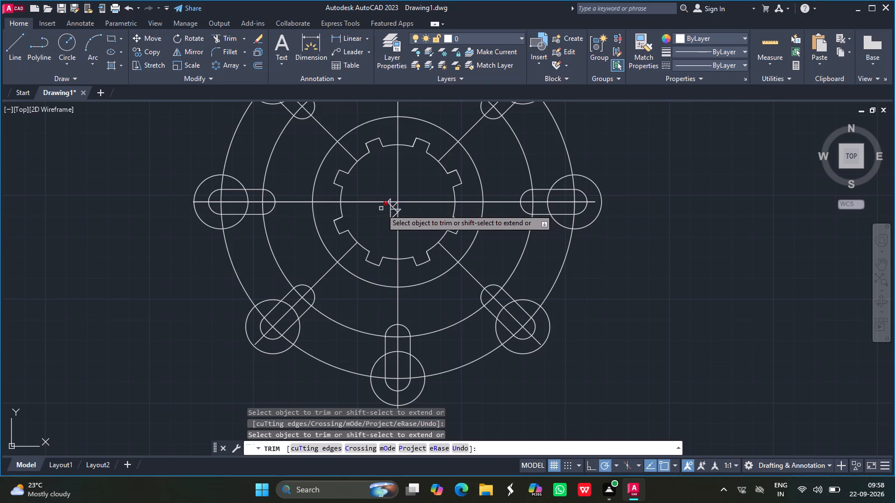
left_click_drag(381, 208, 394, 207)
left_click(394, 207)
left_click(392, 210)
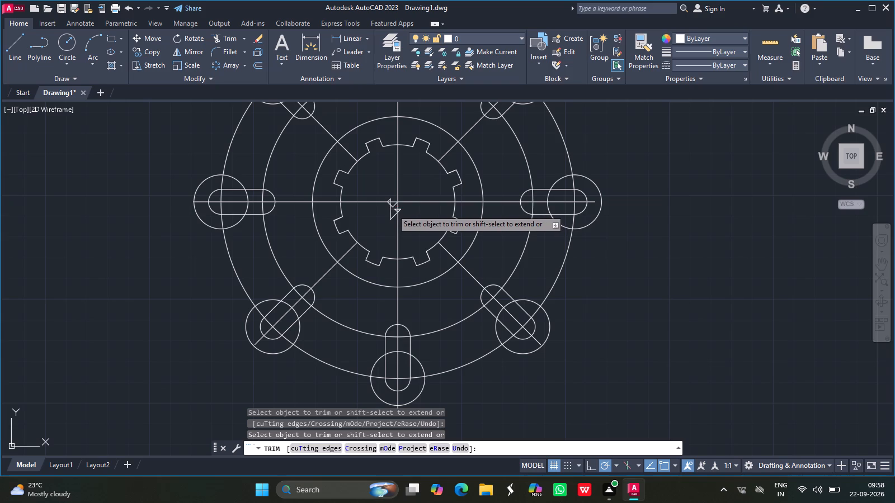
left_click(392, 207)
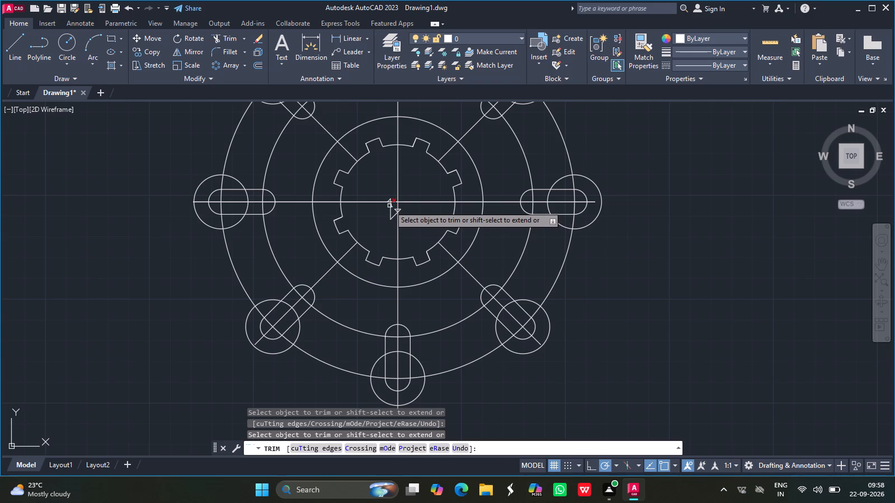
left_click_drag(389, 206, 390, 198)
left_click(390, 198)
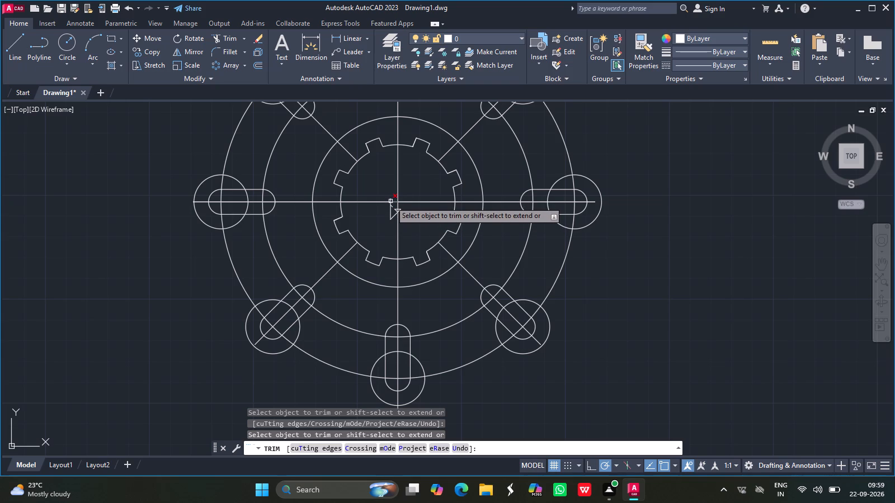
left_click(390, 201)
left_click(391, 207)
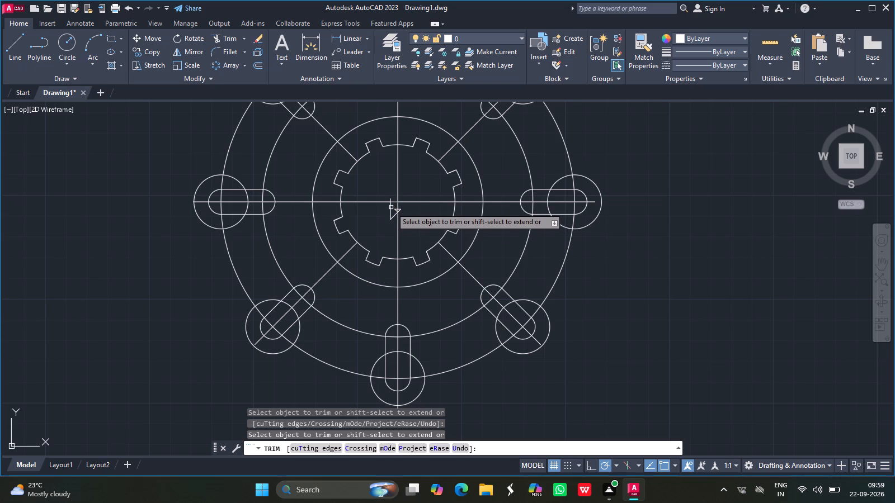
Trim away the last vertical, diagonal and horizontal remnants of the star just below the plate's centre and finish trimming.
left_click_drag(390, 209, 390, 198)
left_click_drag(390, 198, 393, 217)
left_click_drag(393, 217, 394, 212)
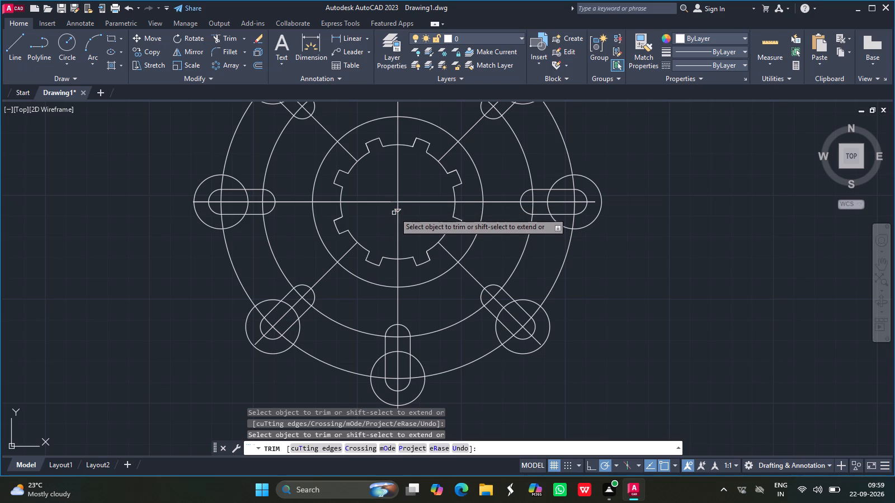
left_click_drag(394, 212, 395, 208)
left_click_drag(395, 208, 401, 210)
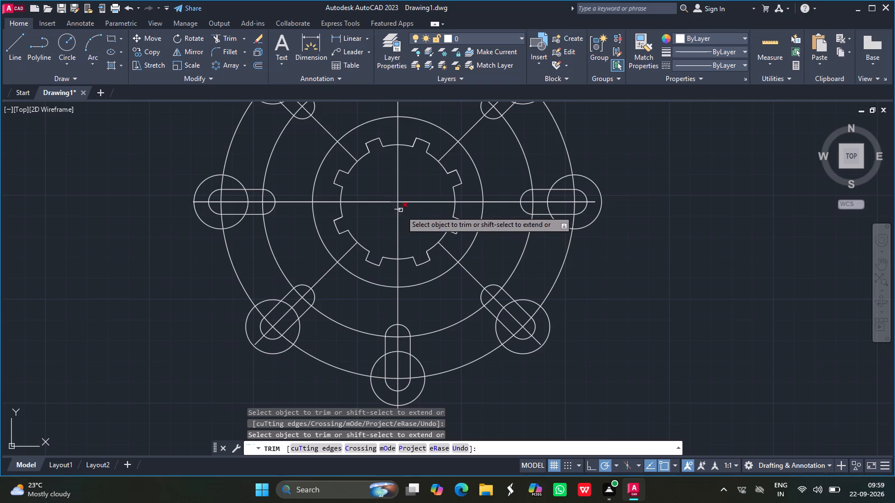
left_click(401, 210)
left_click(399, 208)
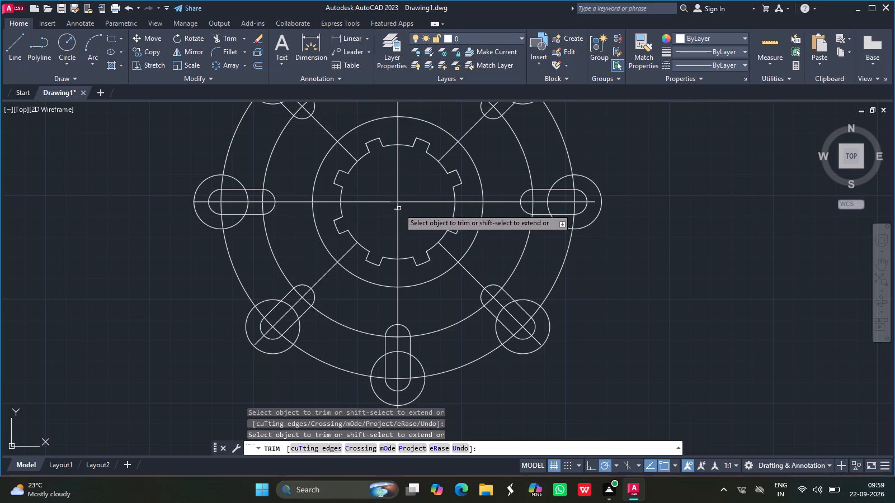
left_click_drag(395, 208, 397, 245)
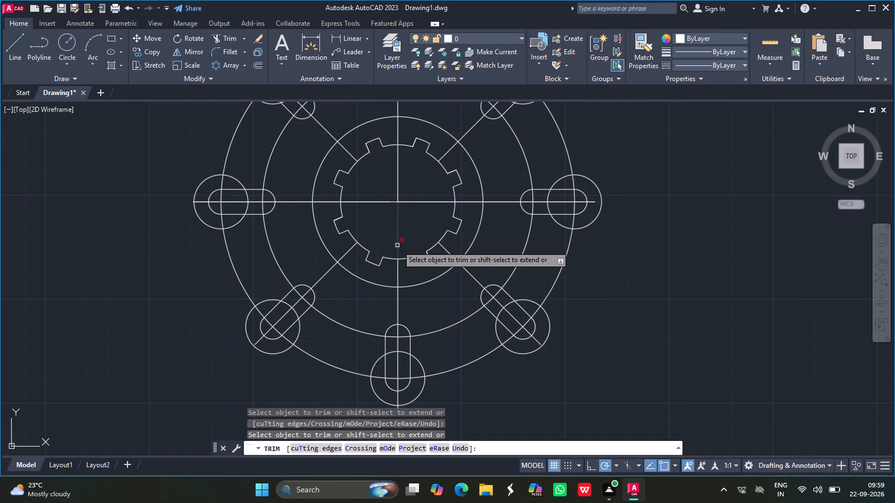
left_click_drag(397, 245, 363, 255)
key("Escape")
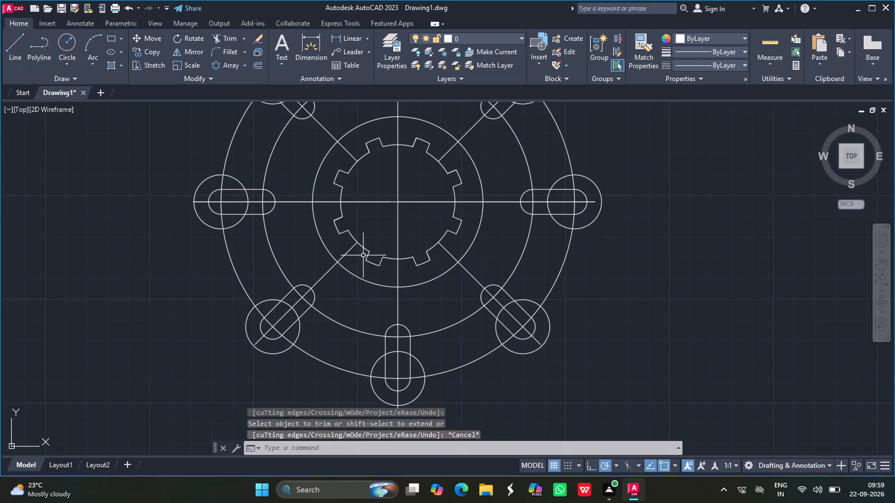
Extend the upper-right diagonal centre line inward to the plate's centre point.
scroll(363, 255, "down", 1, "ctrl")
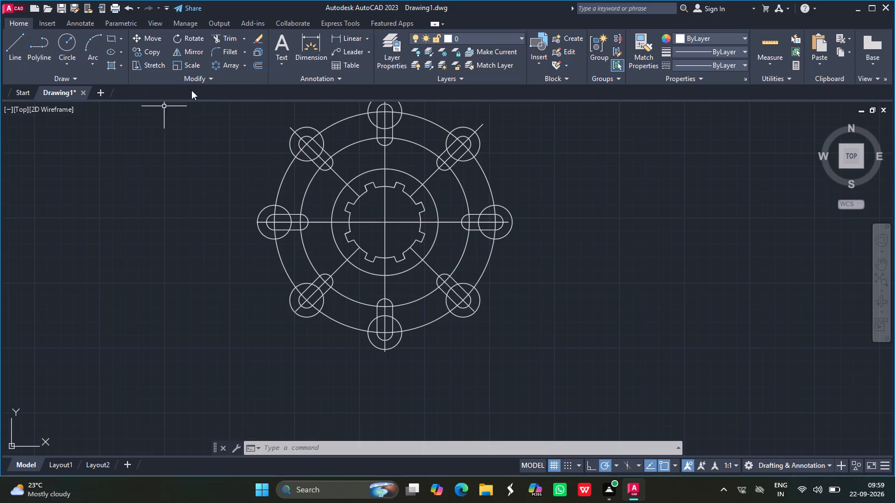
type("exte")
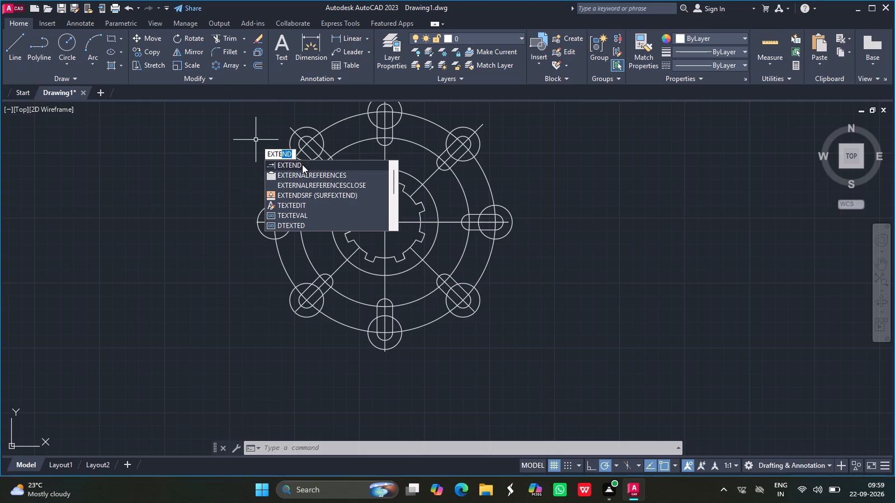
left_click(302, 164)
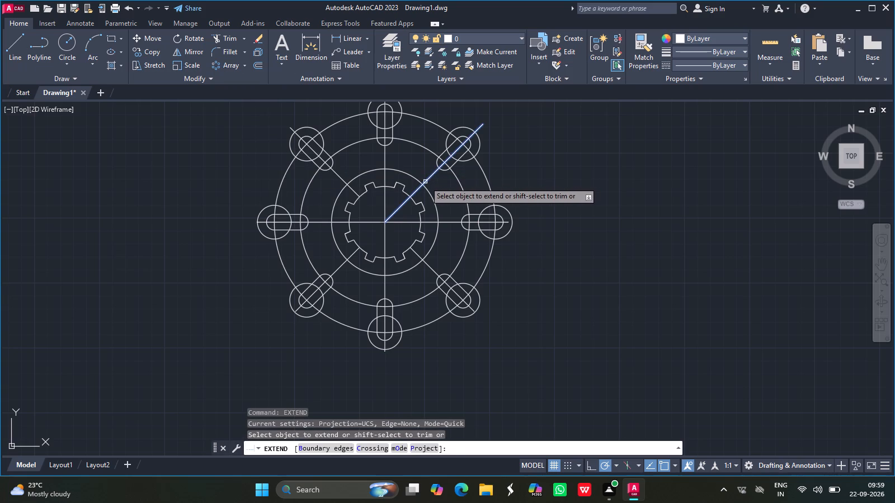
left_click(425, 182)
key("Return")
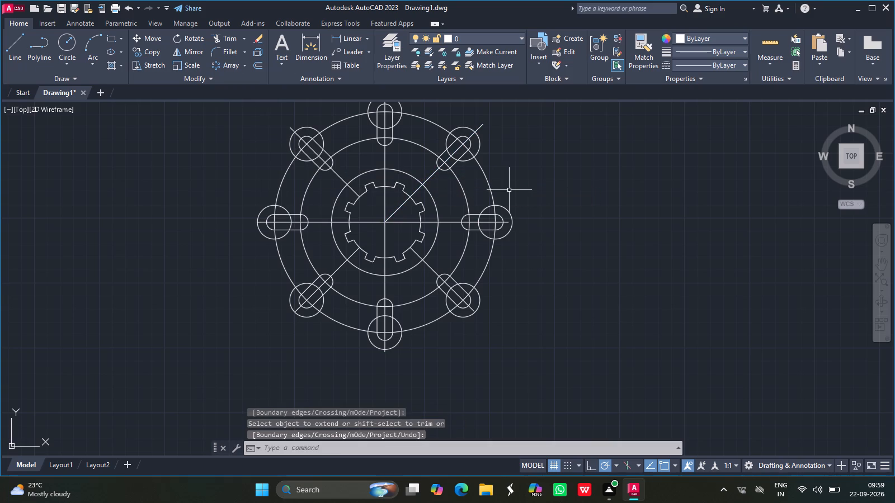
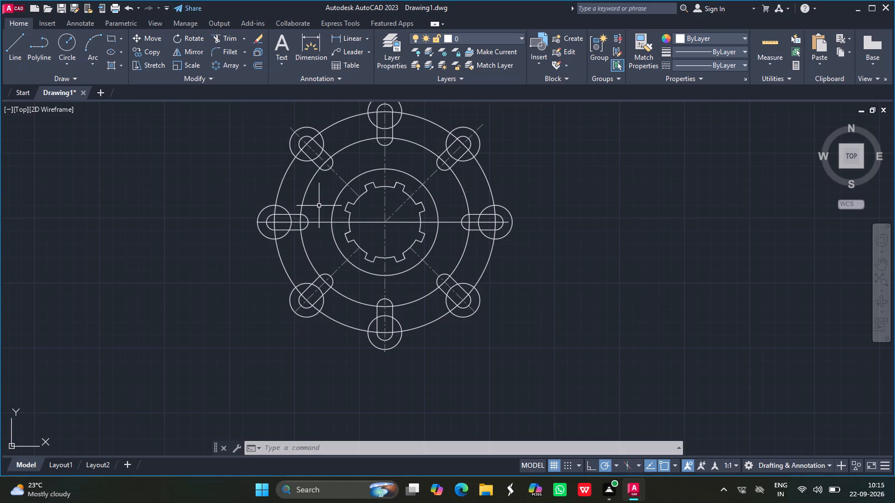
Draw a horizontal line about 28 units long inward from the top of the leftmost slot's outer circle.
left_click(20, 48)
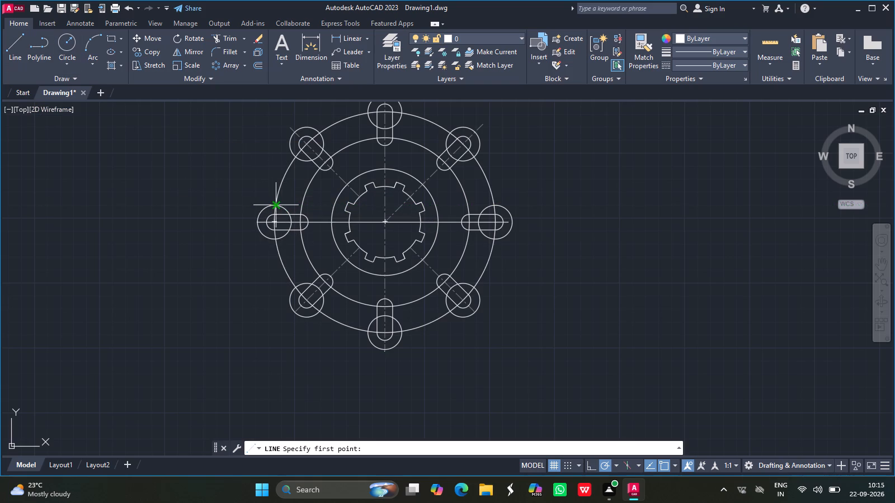
left_click_drag(276, 205, 282, 205)
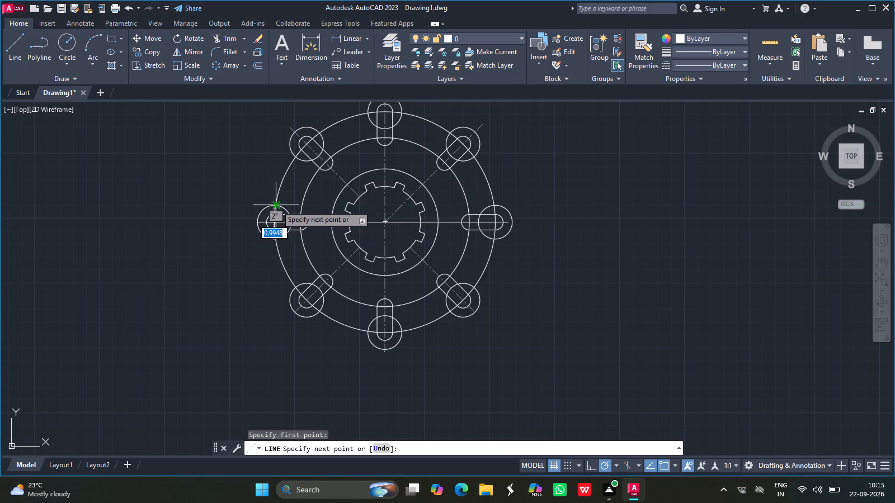
left_click_drag(282, 205, 314, 205)
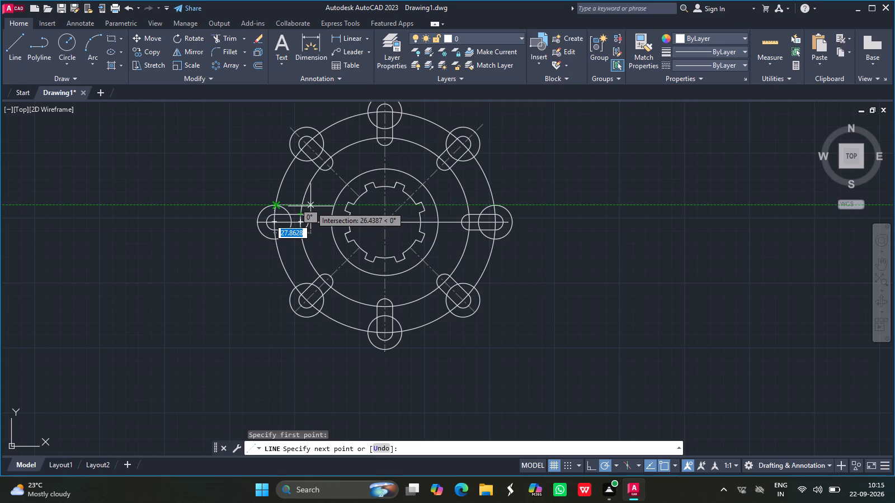
left_click(310, 206)
key("Return")
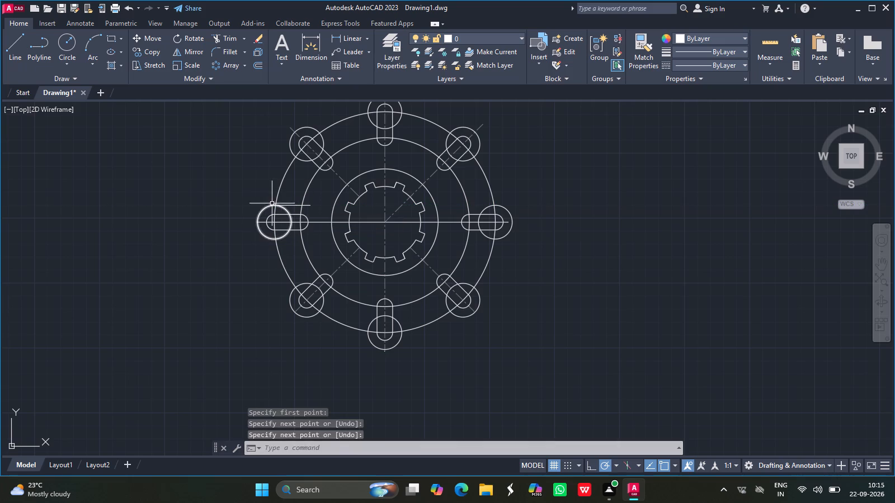
left_click(295, 206)
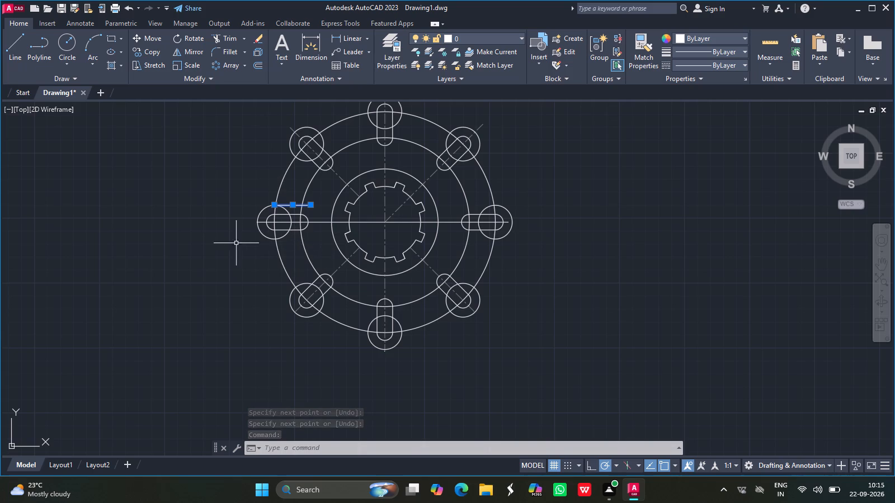
key("Escape")
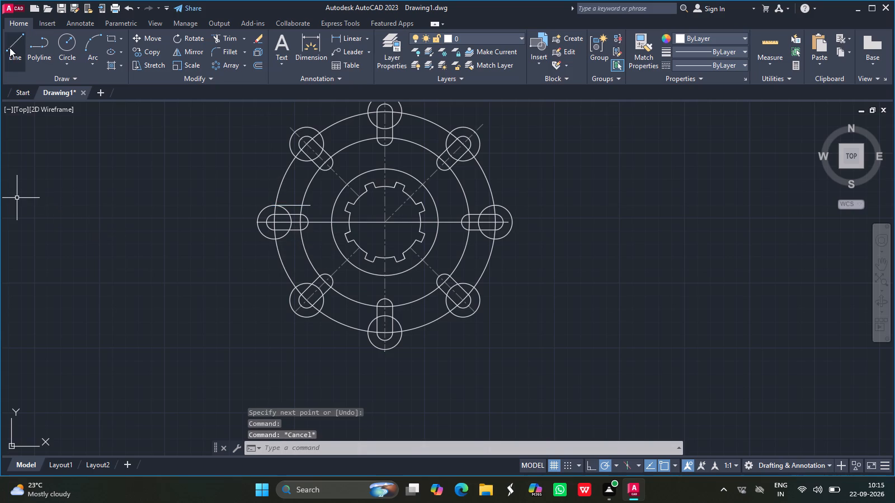
Draw a diagonal line parallel to the upper-left slot, inward from the lower-left side of its outer circle.
left_click(10, 48)
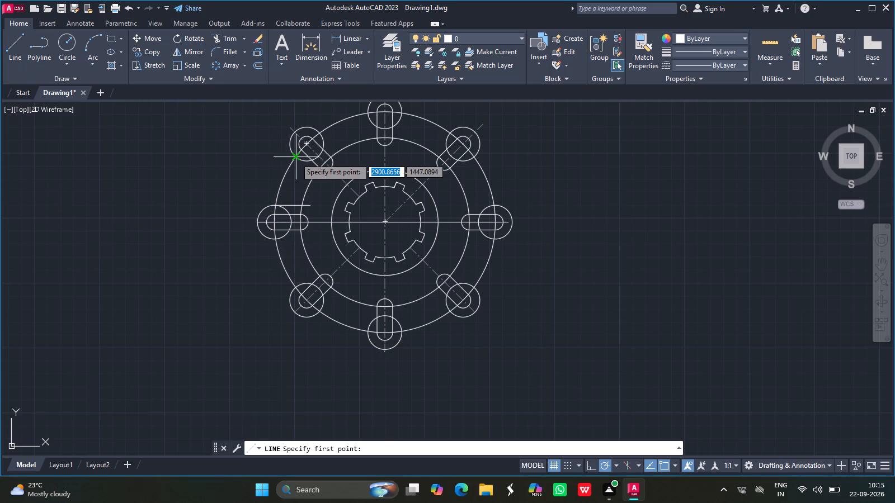
left_click_drag(295, 158, 323, 177)
left_click(323, 177)
key("Return")
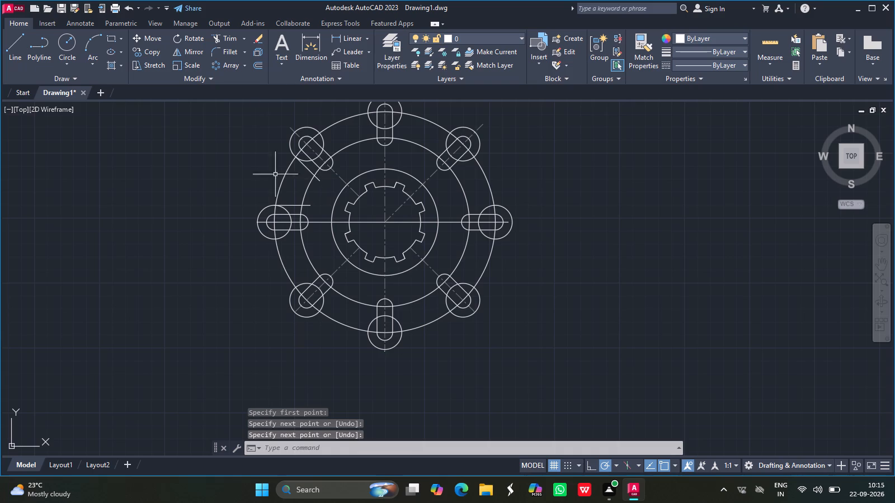
Fillet the new upper-left diagonal line and the horizontal line above the leftmost slot with radius 12.
left_click(225, 54)
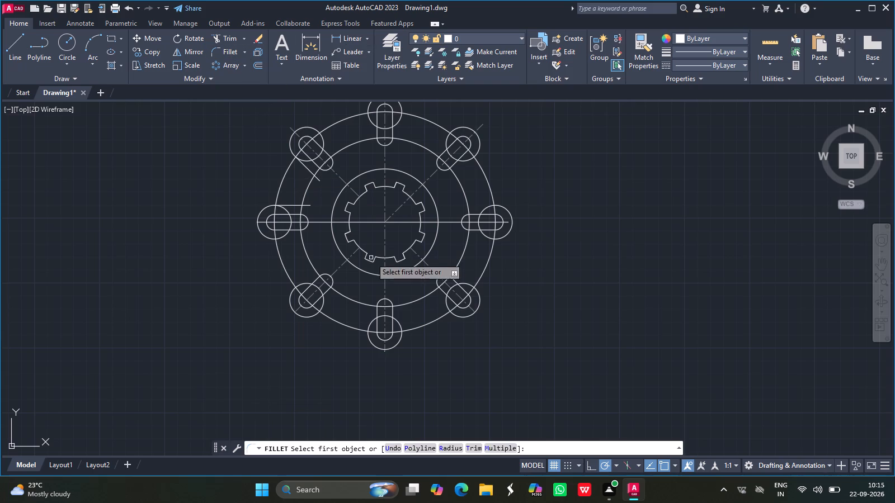
left_click(450, 445)
type("12")
key("Return")
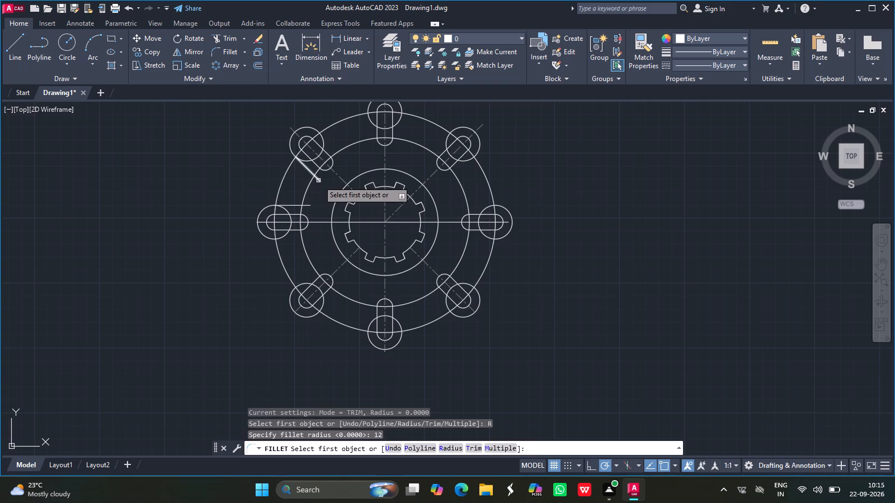
left_click_drag(318, 181, 307, 206)
left_click(307, 206)
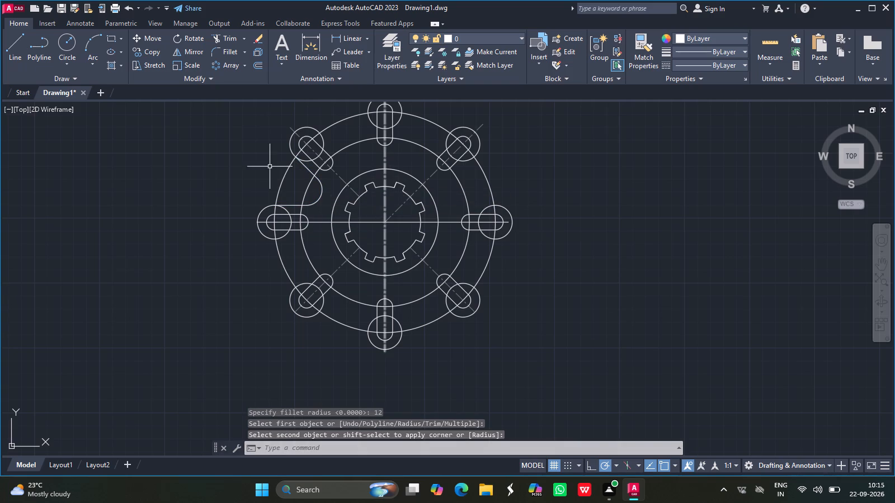
Draw a horizontal line inward from the bottom of the leftmost slot's outer circle, extending just past the slot's inner end.
left_click(13, 55)
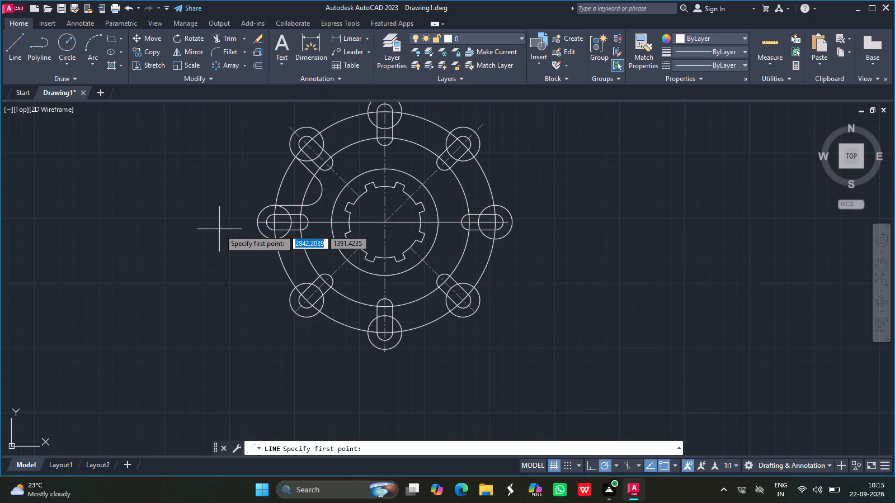
left_click_drag(272, 239, 307, 239)
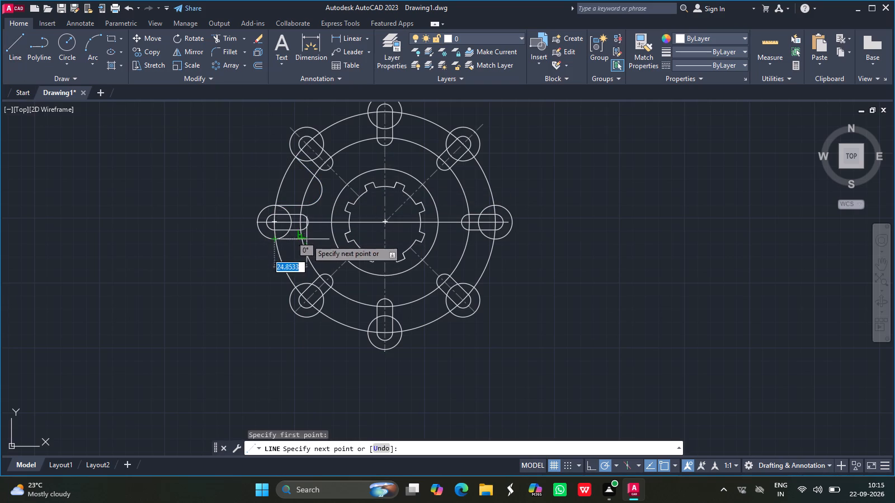
left_click_drag(307, 239, 309, 238)
left_click(309, 238)
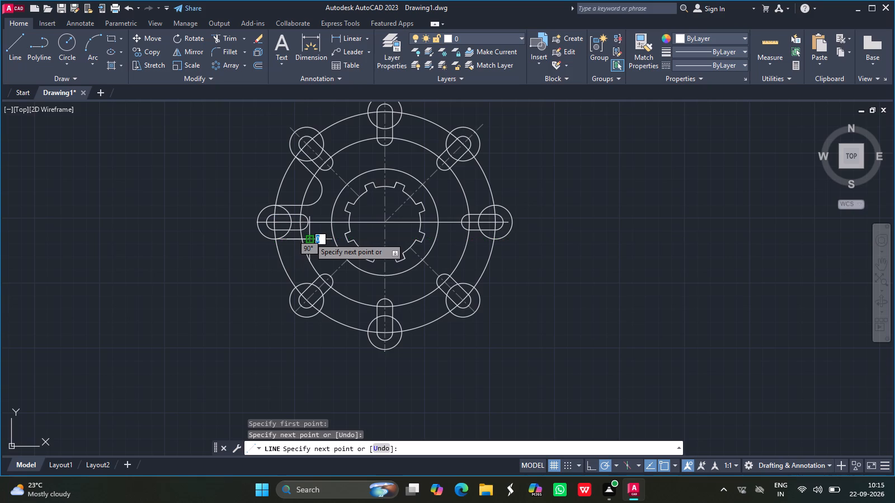
key("Return")
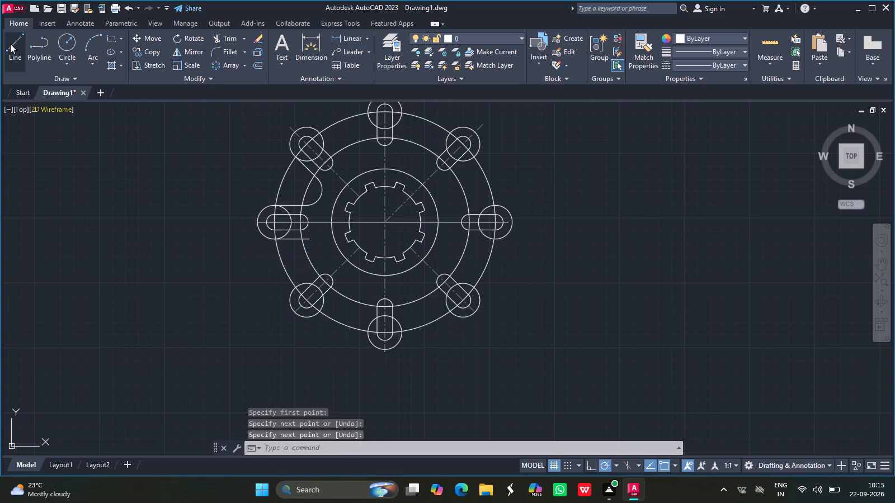
Draw a 45° line about 26 units long inward from the upper-left side of the lower-left slot's outer circle.
left_click(13, 42)
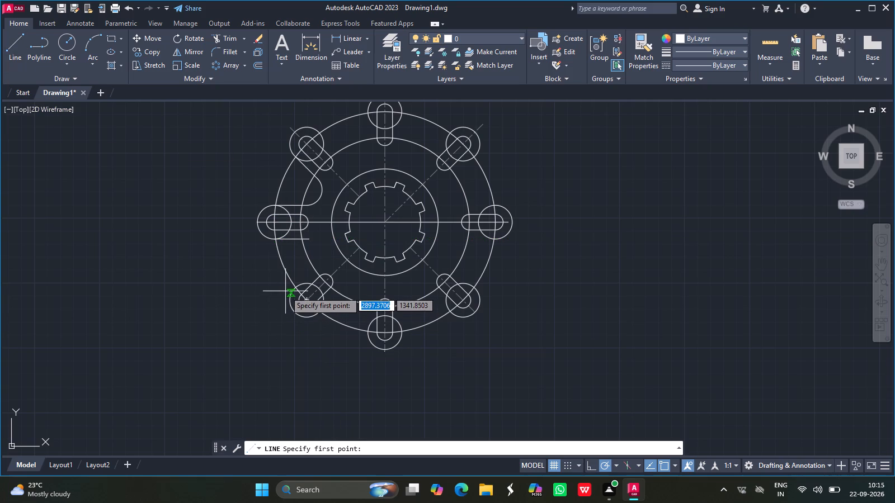
left_click_drag(295, 286, 327, 259)
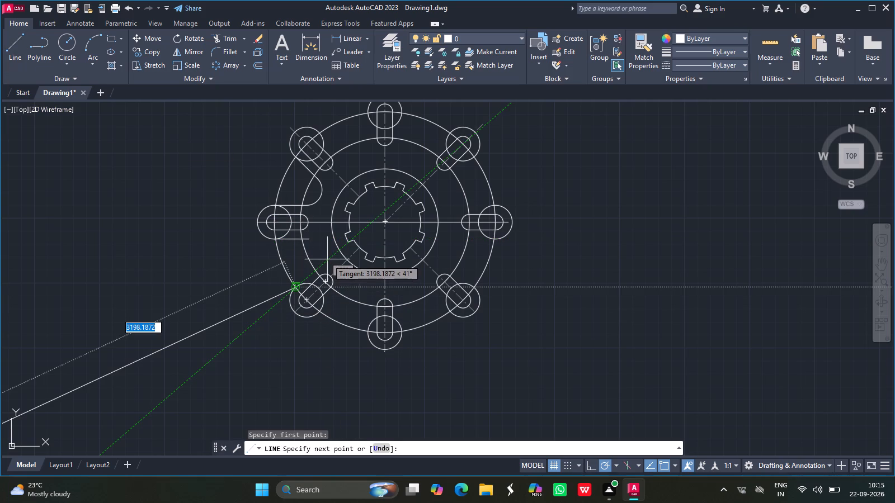
left_click_drag(327, 259, 323, 264)
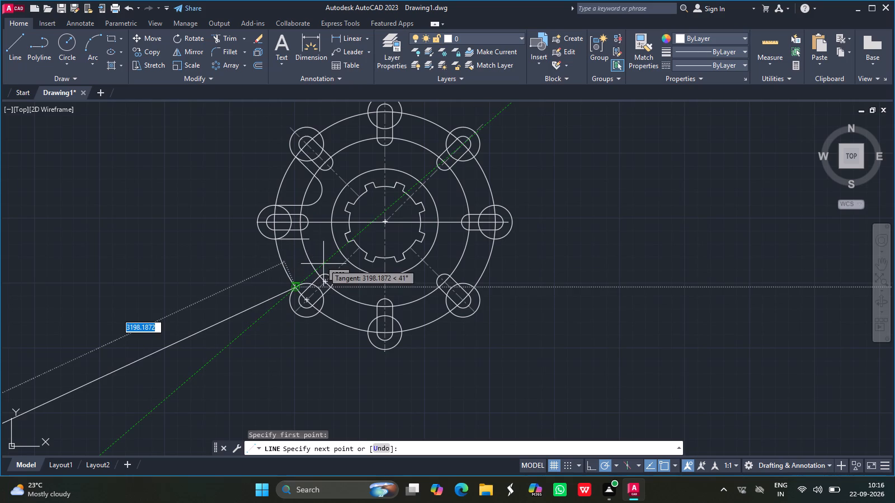
left_click_drag(323, 264, 318, 262)
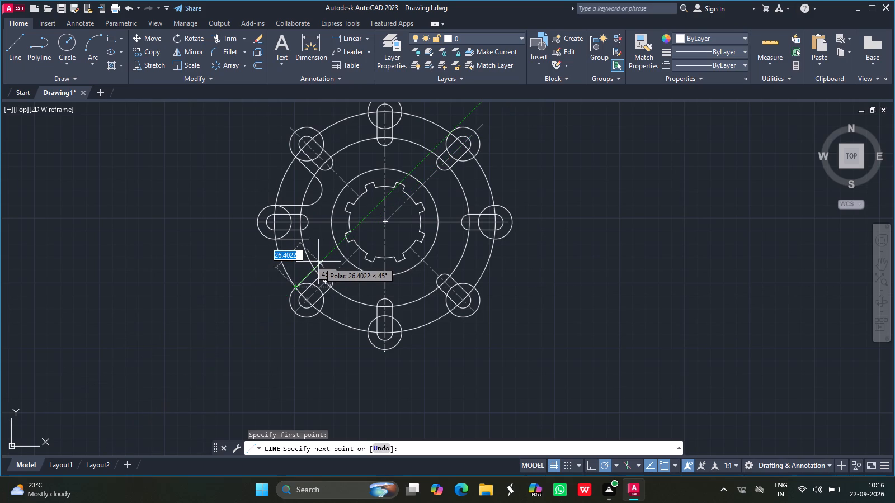
left_click_drag(318, 262, 319, 262)
left_click(319, 262)
key("Return")
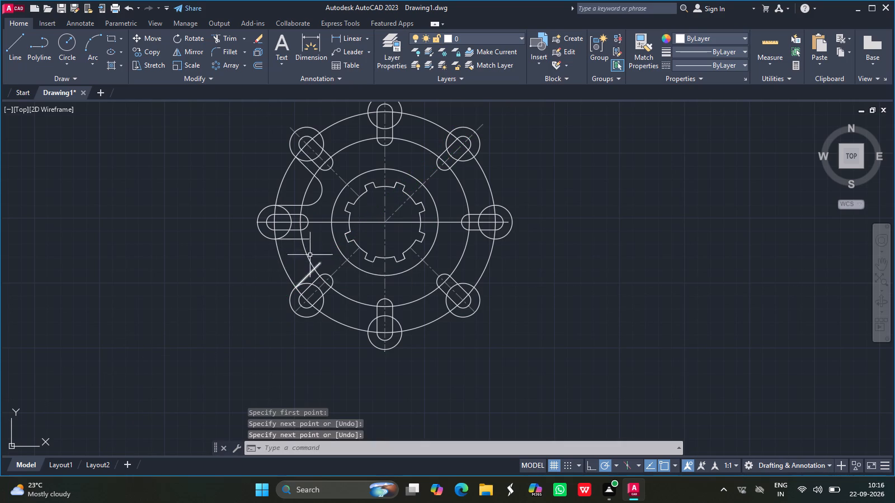
Fillet the horizontal line below the leftmost slot and the lower-left slot's diagonal line with radius 12.
left_click(224, 51)
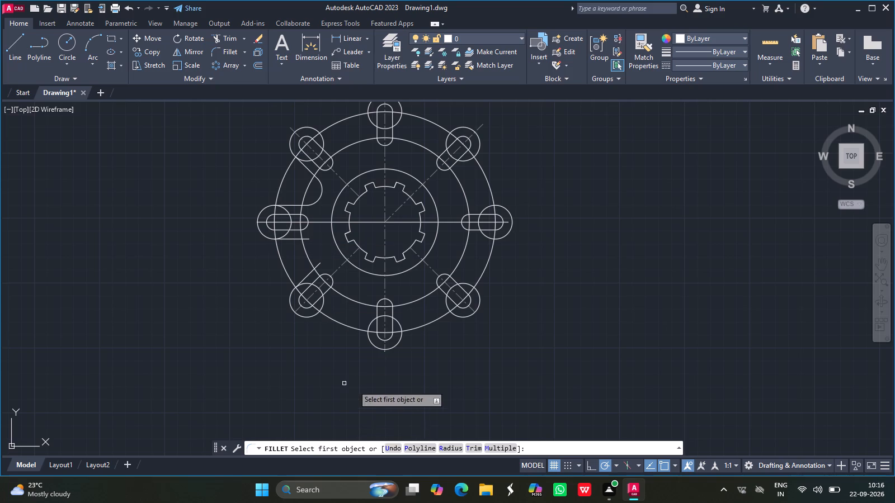
left_click(449, 447)
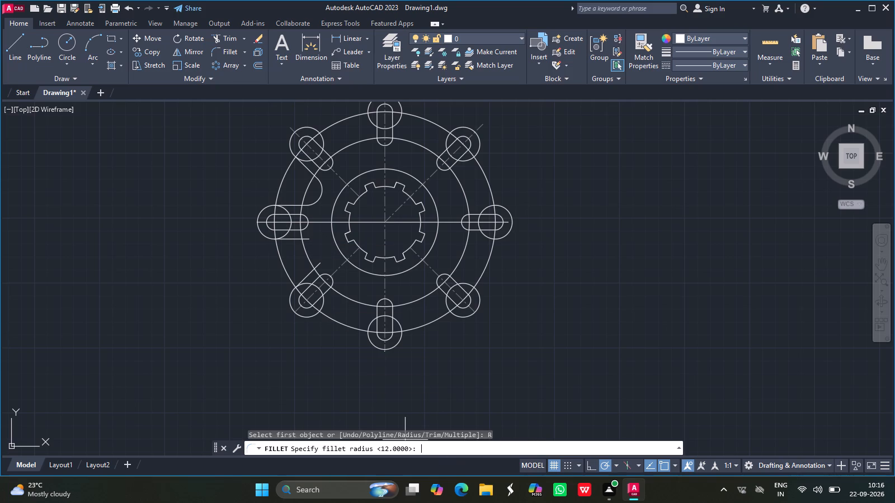
type("12")
key("Return")
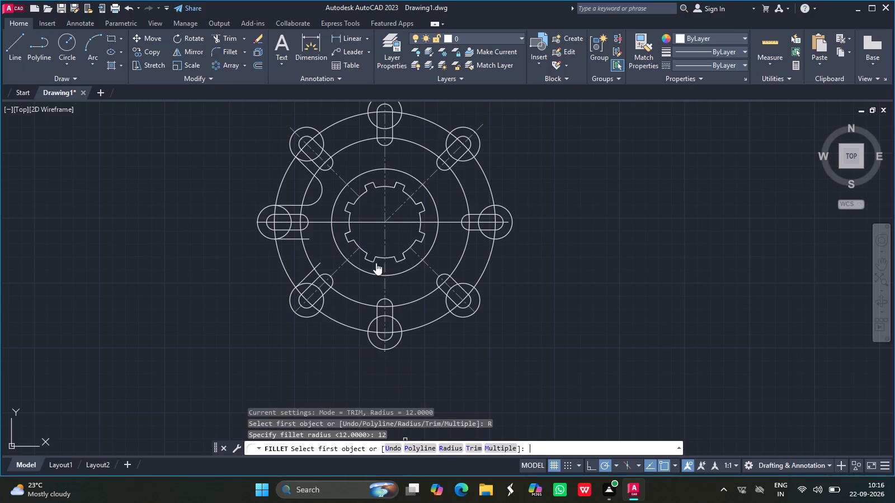
left_click_drag(294, 238, 315, 282)
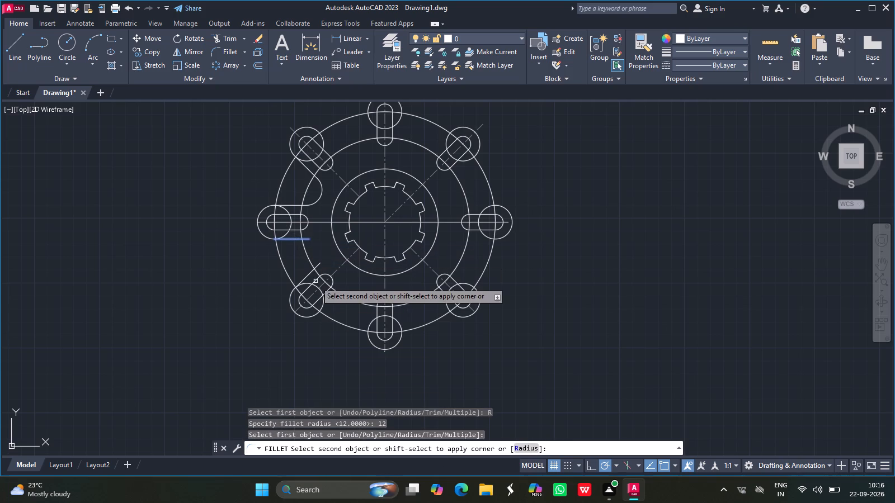
left_click_drag(315, 282, 309, 274)
left_click(309, 274)
key("Return")
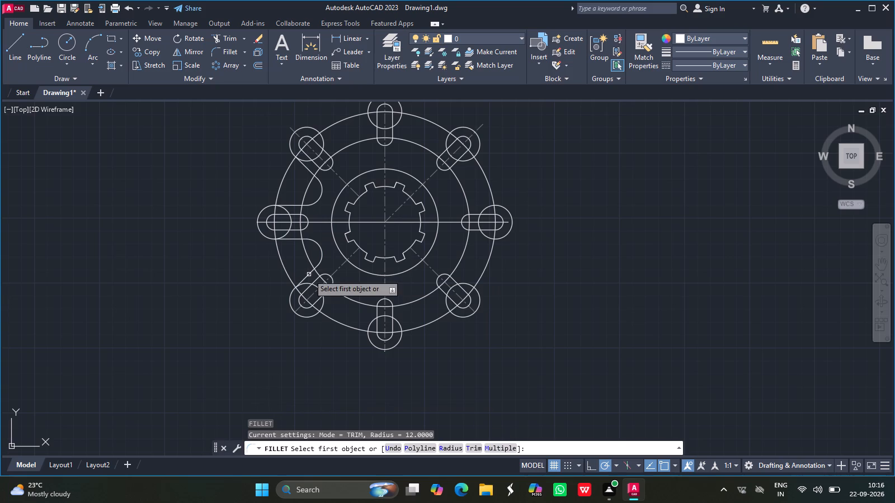
Draw a 45° line about 25 units long inward from the lower-right side of the lower-left slot's outer circle.
left_click(18, 36)
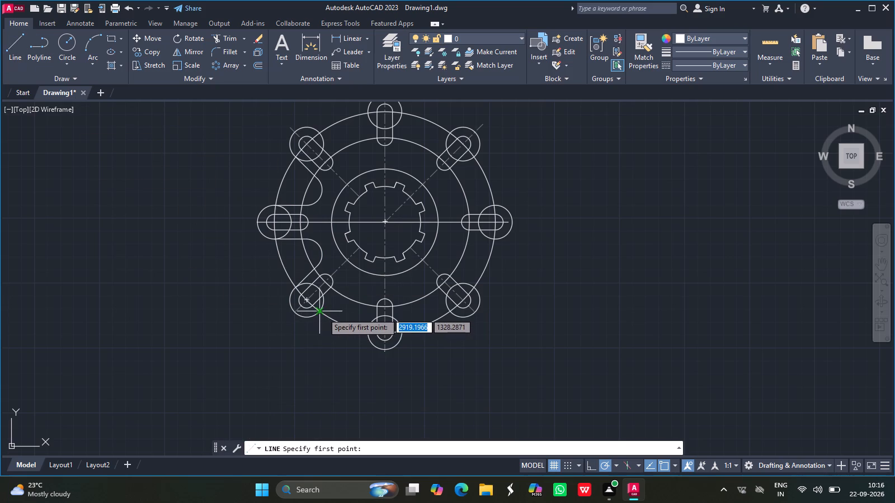
left_click_drag(321, 312, 338, 284)
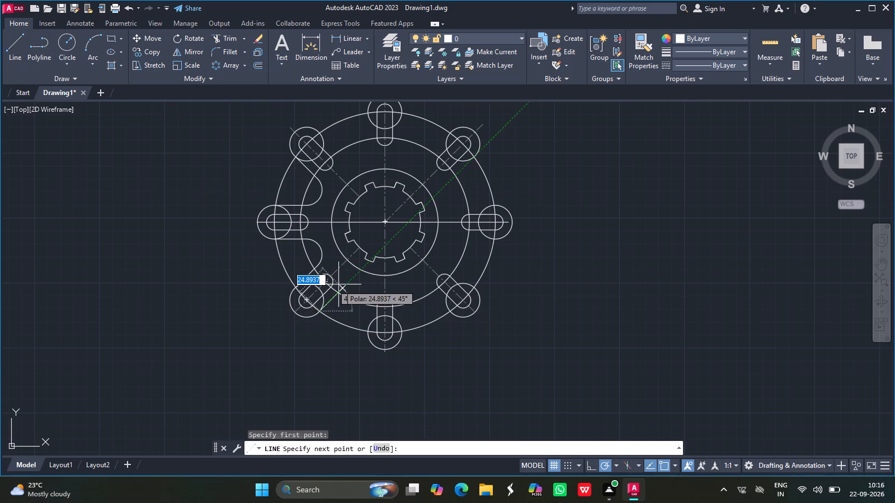
left_click(338, 284)
key("Return")
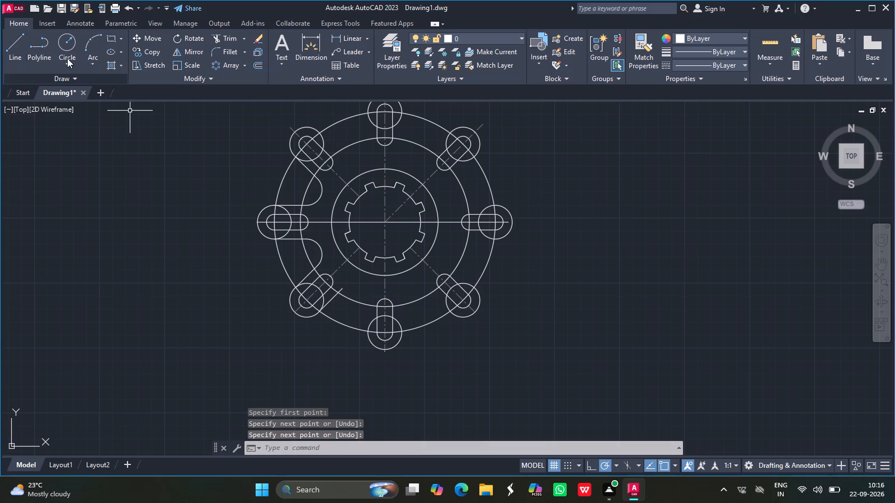
Draw a vertical line upward from the left side of the bottom slot's outer circle, ending just past the slot's inner end.
left_click(18, 47)
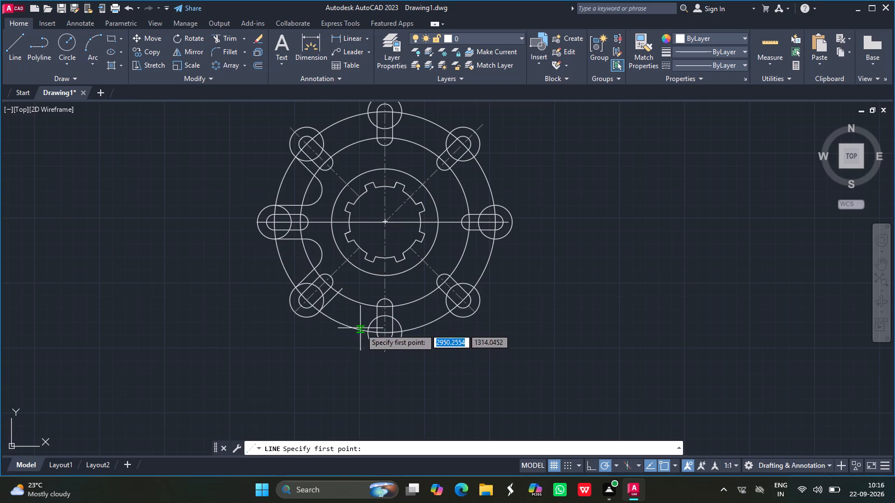
left_click_drag(369, 331, 372, 300)
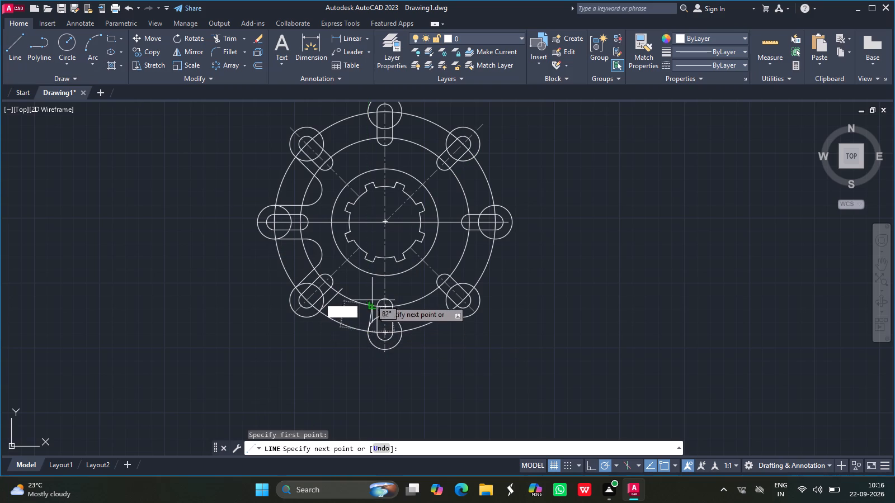
left_click_drag(372, 300, 371, 297)
left_click(371, 297)
key("Return")
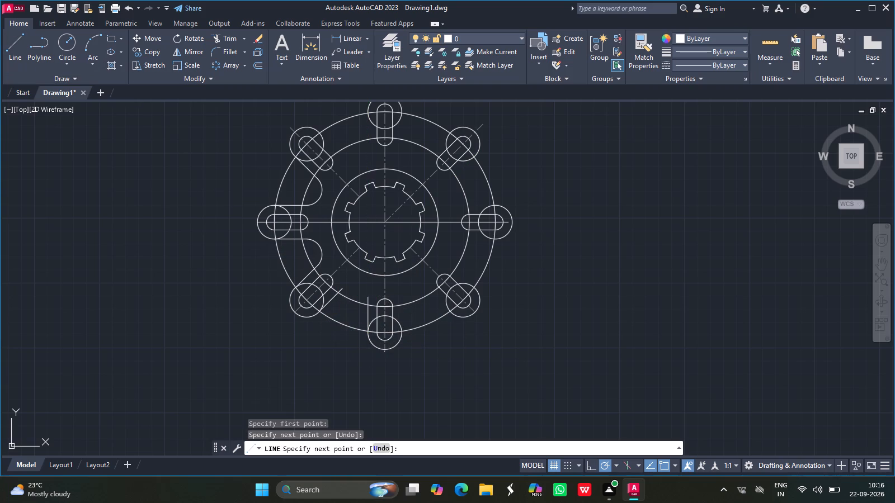
Fillet the lower-left slot's inner diagonal line and the vertical line beside the bottom slot with radius 12.
left_click(227, 54)
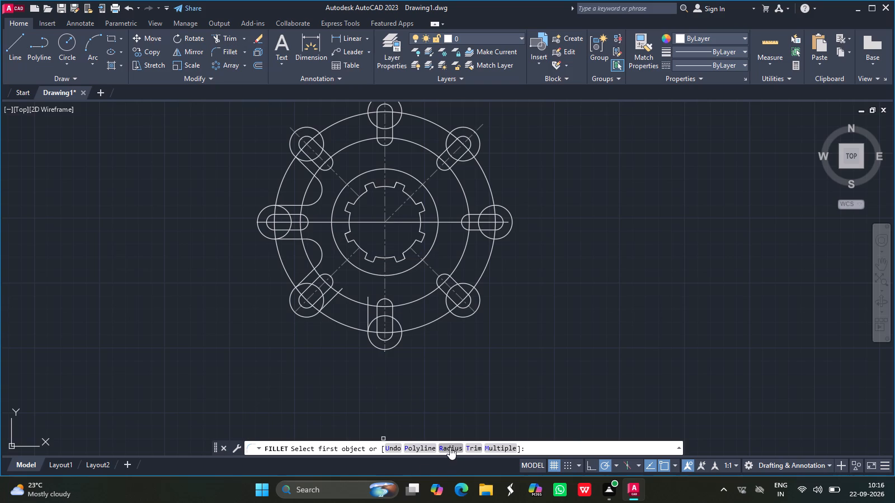
left_click(450, 447)
type("12")
key("Return")
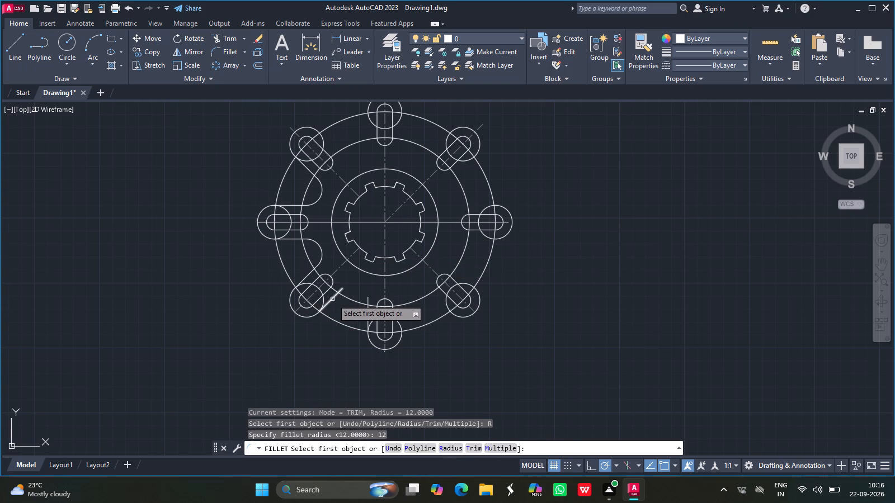
left_click_drag(332, 299, 369, 312)
left_click(369, 312)
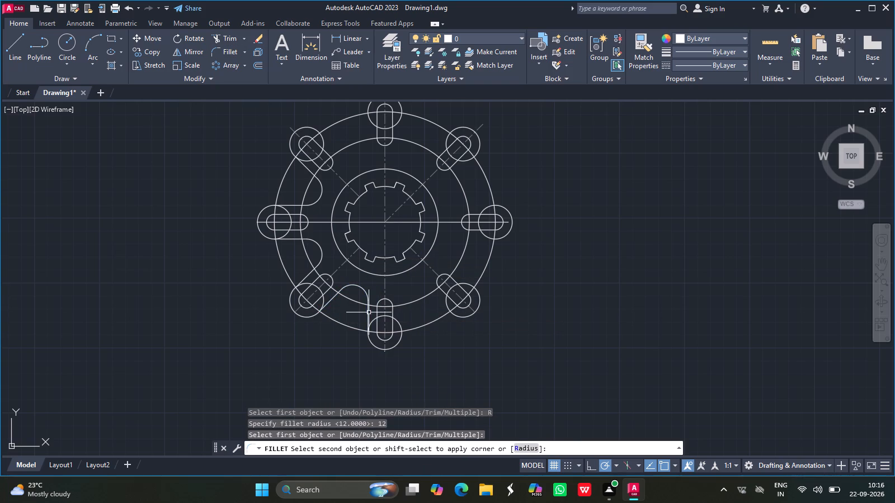
key("Return")
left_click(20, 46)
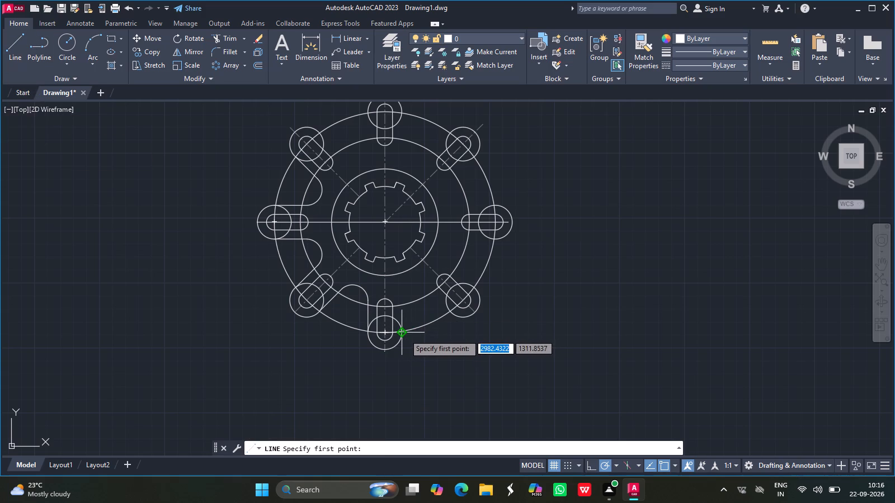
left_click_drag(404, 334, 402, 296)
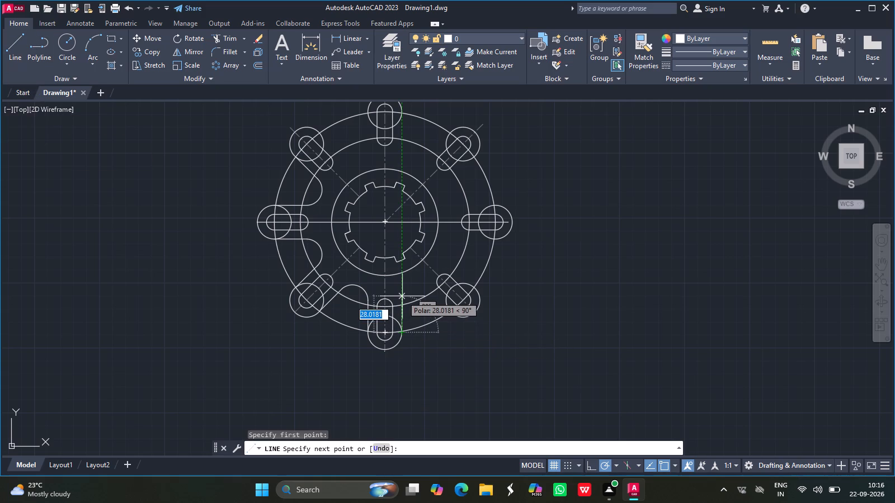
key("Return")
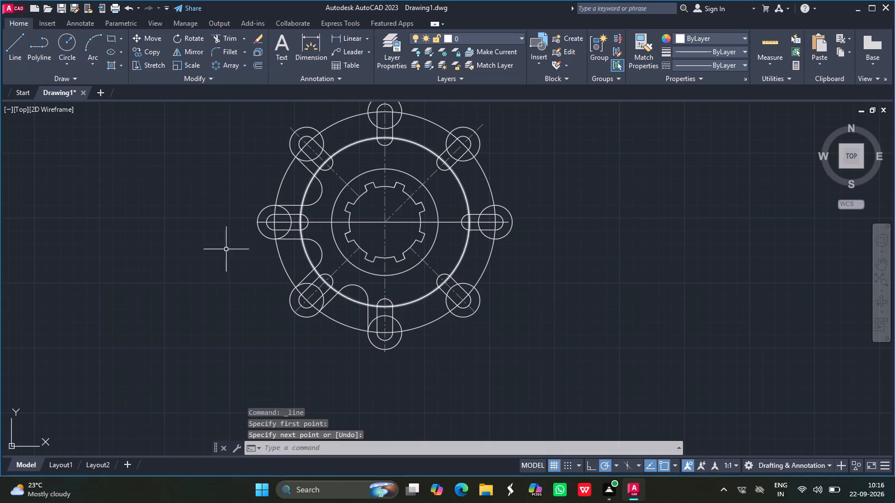
Draw a vertical line upward from the right side of the bottom slot's outer circle, ending just past the slot's inner end.
left_click(17, 44)
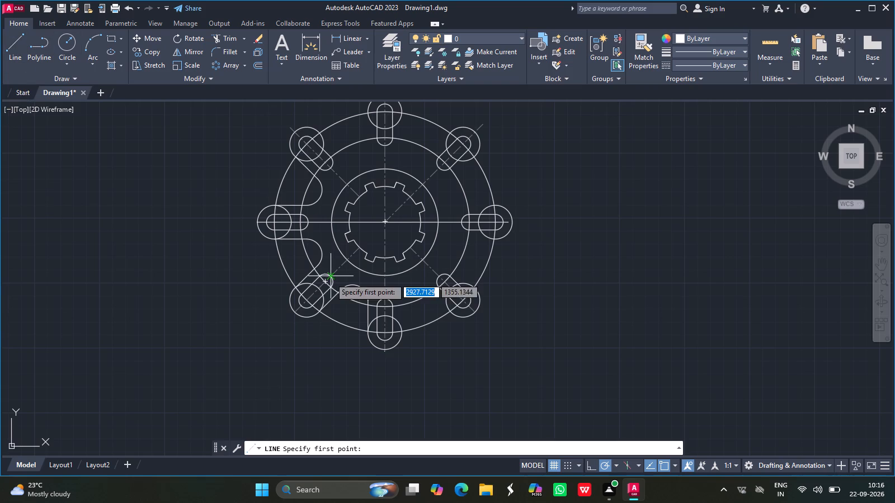
left_click_drag(401, 330, 398, 292)
left_click(398, 292)
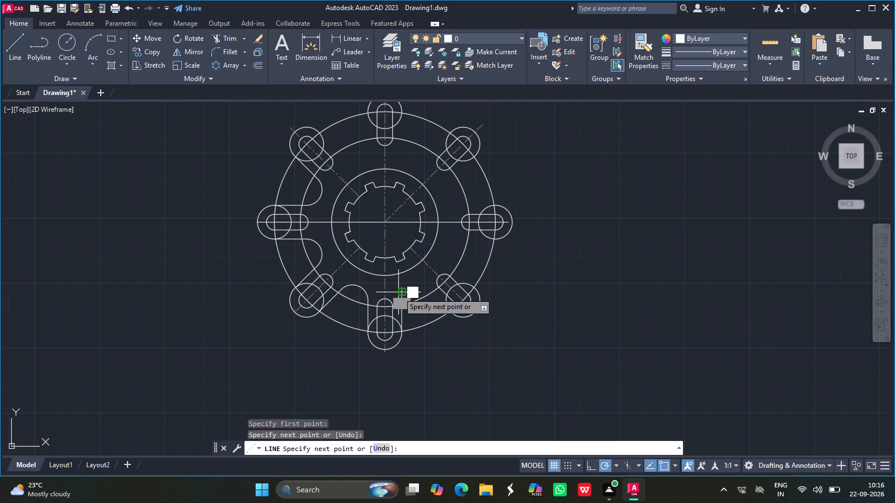
key("Return")
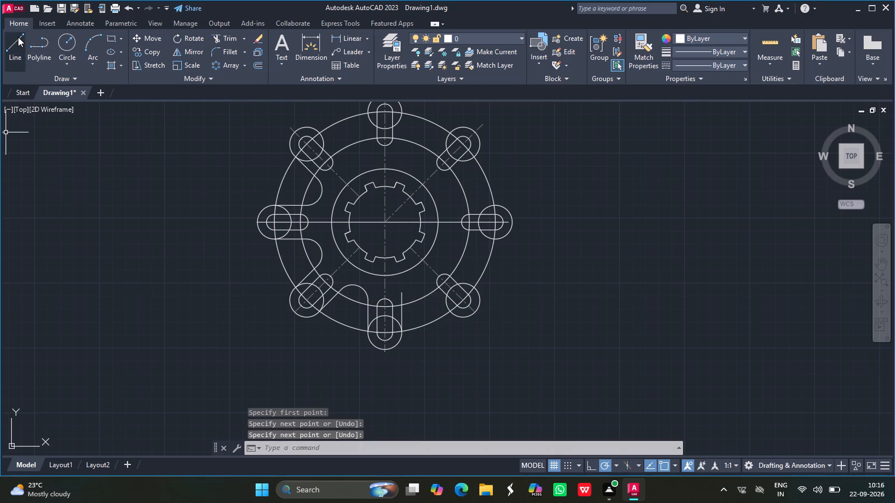
Draw a diagonal line inward at 135° from the lower-left side of the lower-right slot's outer circle, parallel to the slot.
left_click(18, 37)
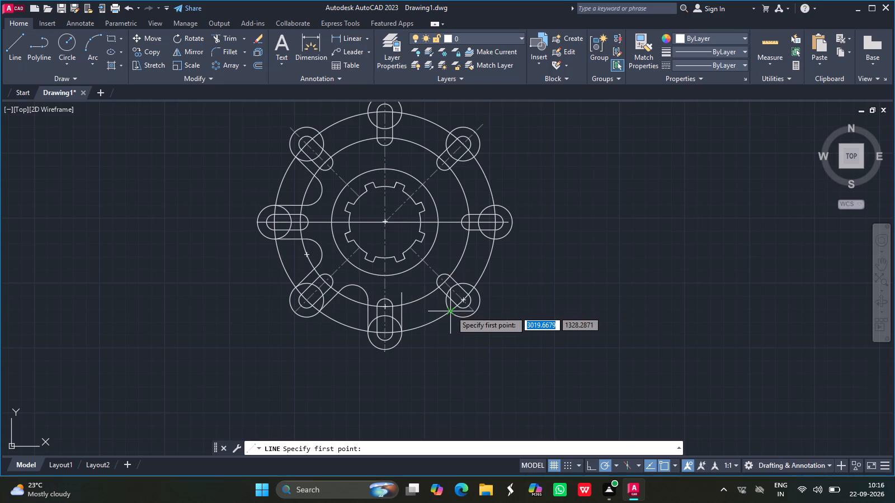
left_click_drag(451, 311, 427, 283)
left_click(427, 283)
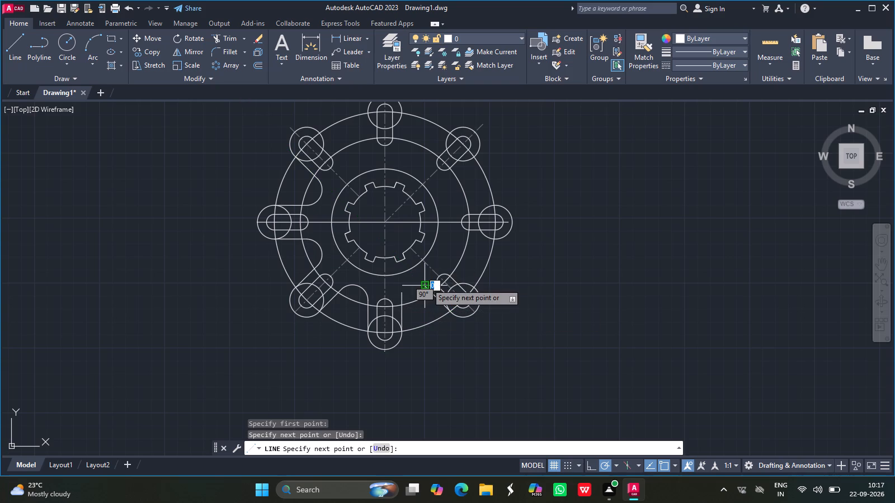
key("Return")
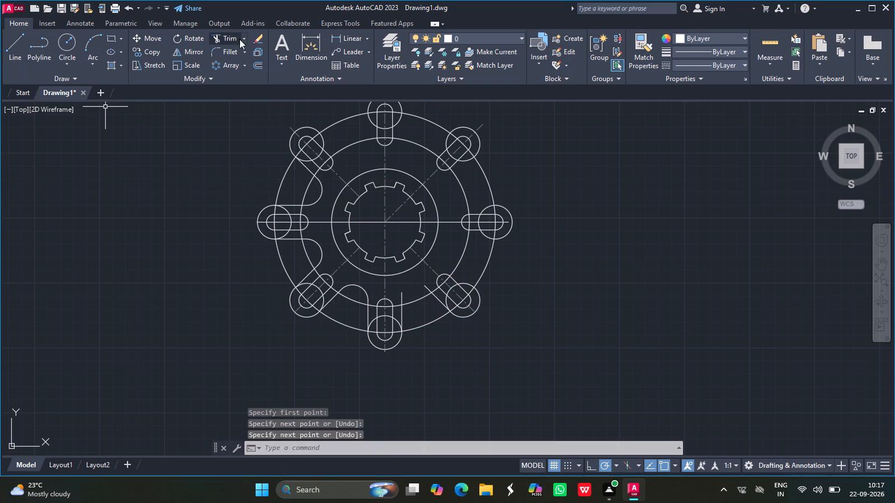
Fillet the vertical line right of the bottom slot and the lower-right slot's lower diagonal line with radius 12.
left_click(222, 55)
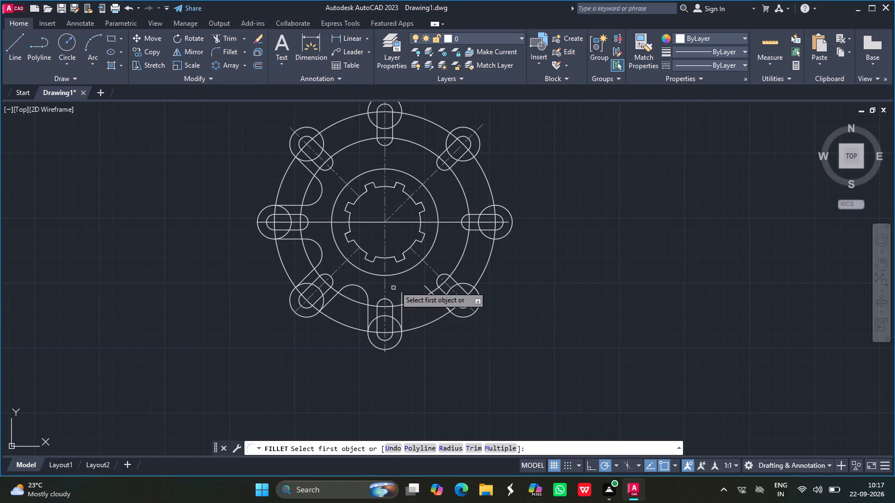
left_click(450, 447)
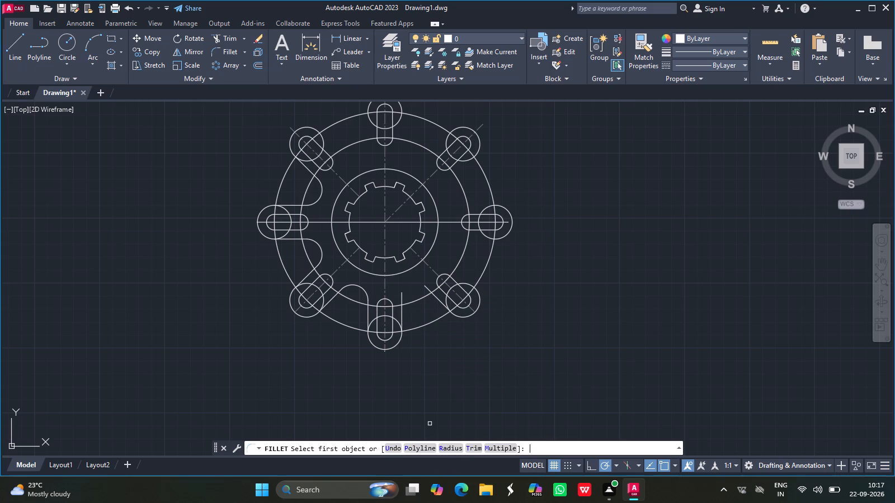
type("12")
key("Return")
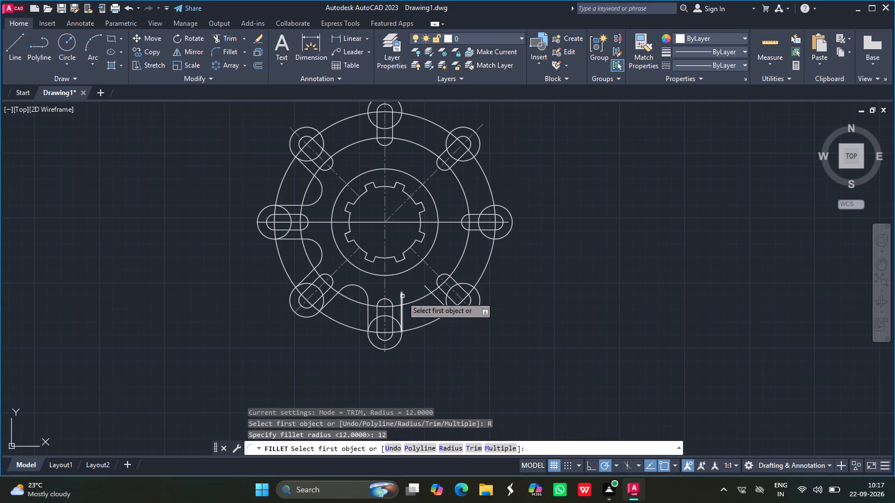
left_click_drag(402, 296, 430, 290)
left_click(430, 290)
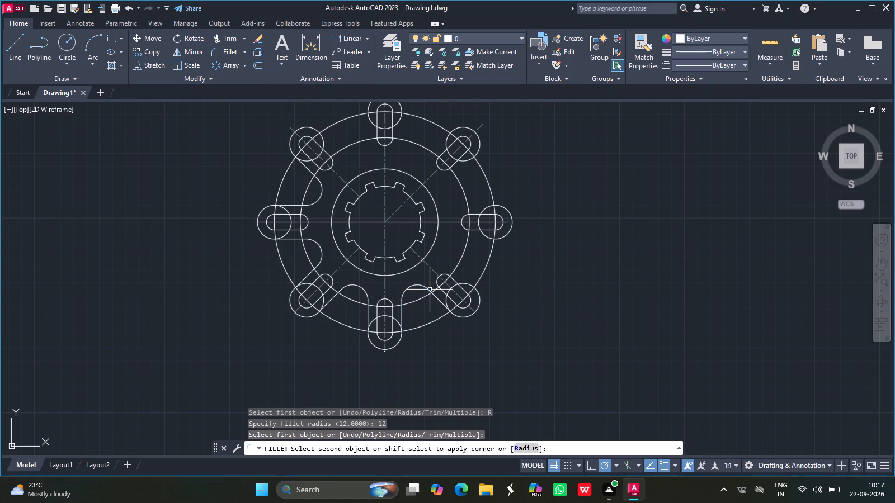
key("Return")
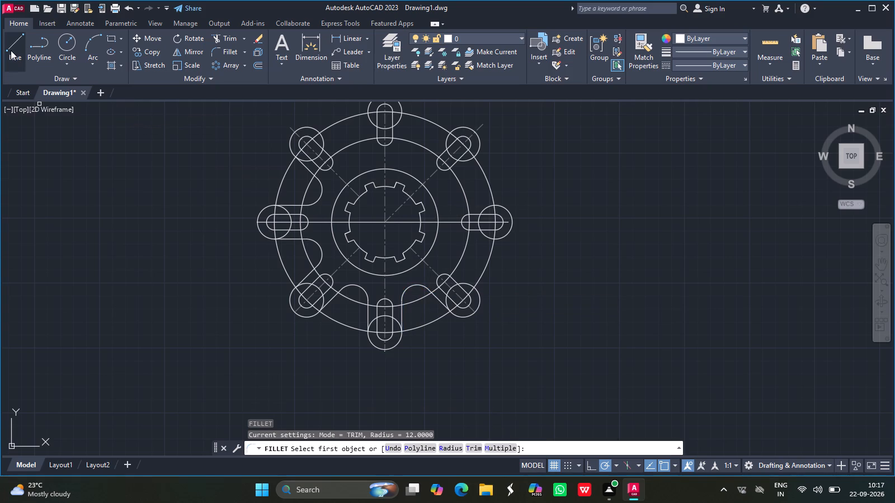
Draw a diagonal line inward at 135° from the upper-right side of the lower-right slot's outer circle, past the slot's inner end.
left_click(12, 48)
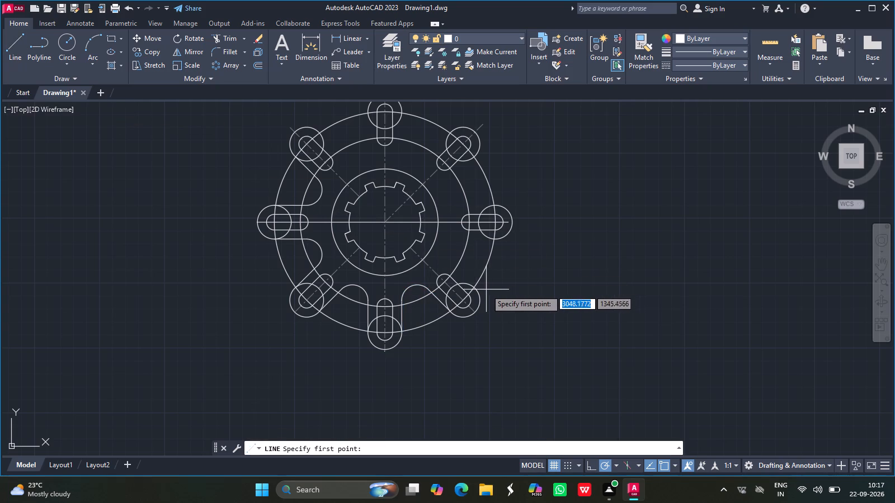
left_click_drag(475, 288, 449, 267)
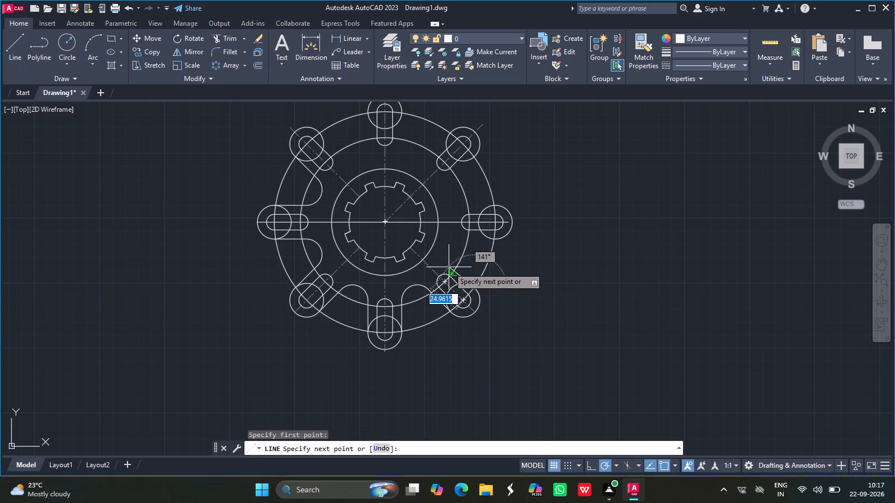
left_click_drag(449, 267, 449, 262)
left_click(449, 262)
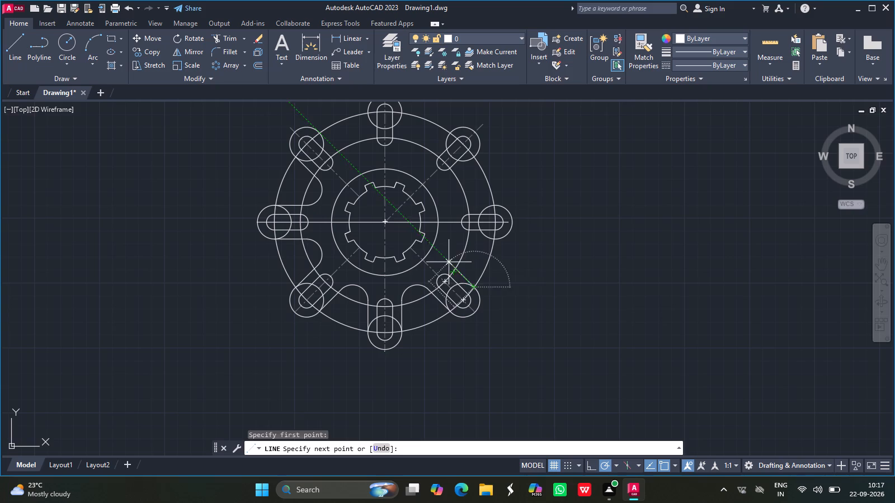
key("Return")
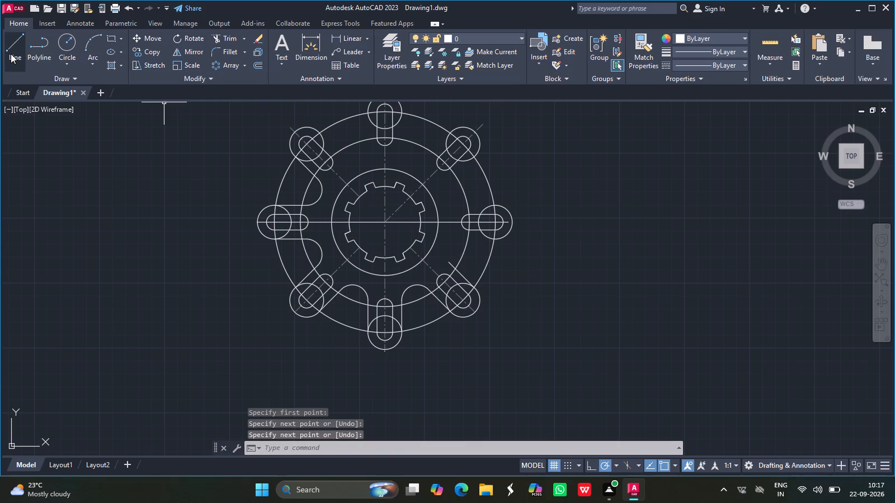
Draw a horizontal line inward from the bottom of the rightmost slot's outer circle to just past the slot's inner end.
left_click(11, 54)
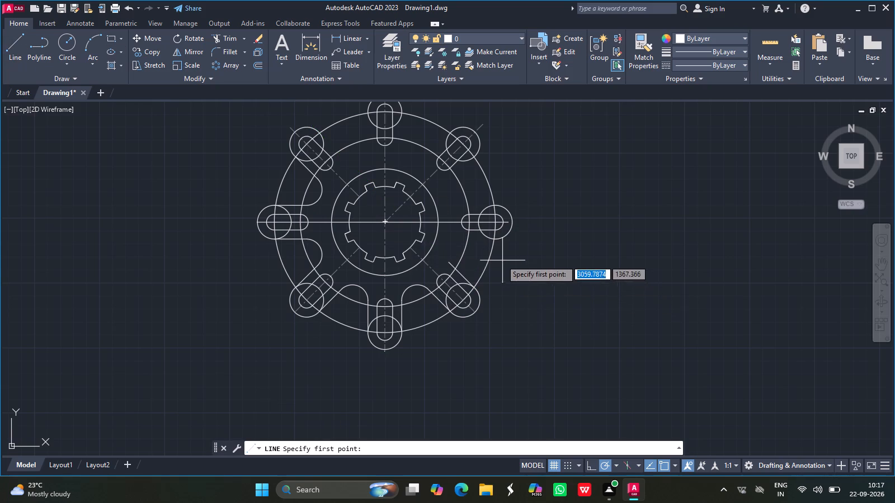
left_click_drag(496, 241, 472, 237)
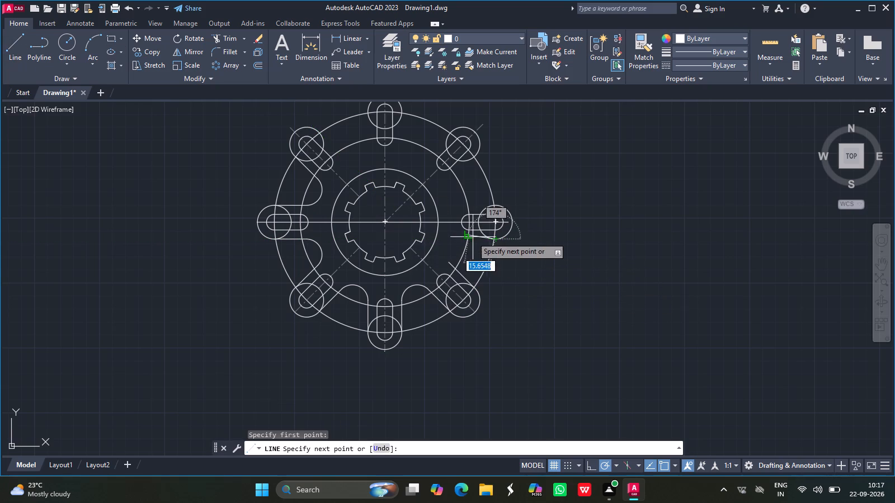
left_click_drag(472, 237, 460, 238)
left_click(460, 238)
key("Return")
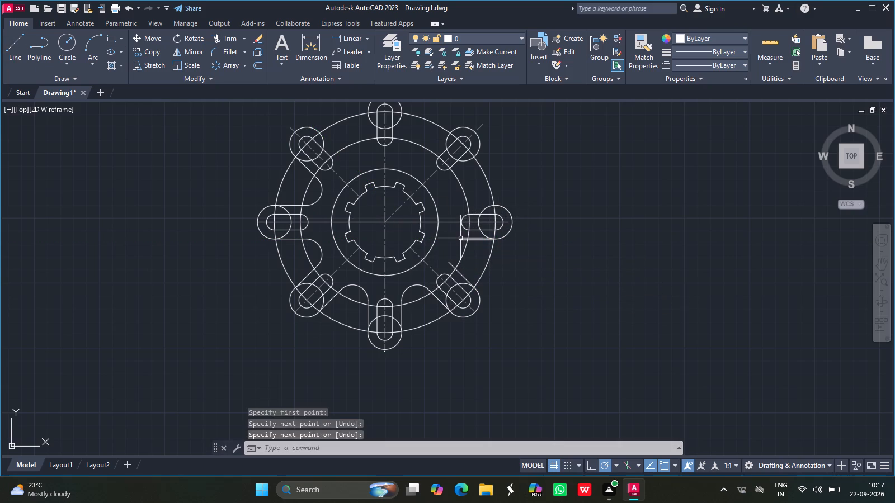
Fillet the lower-right slot's upper diagonal line and the horizontal line below the rightmost slot with radius 12.
left_click(220, 51)
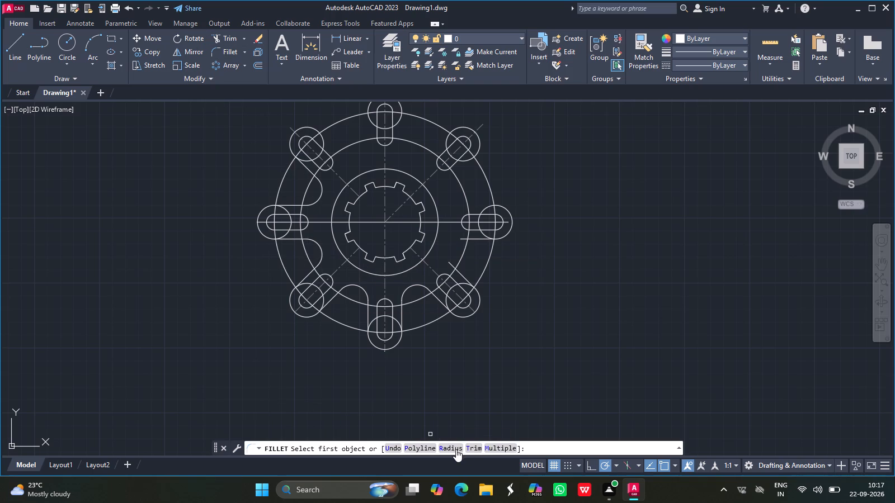
left_click(456, 449)
type("12")
key("Return")
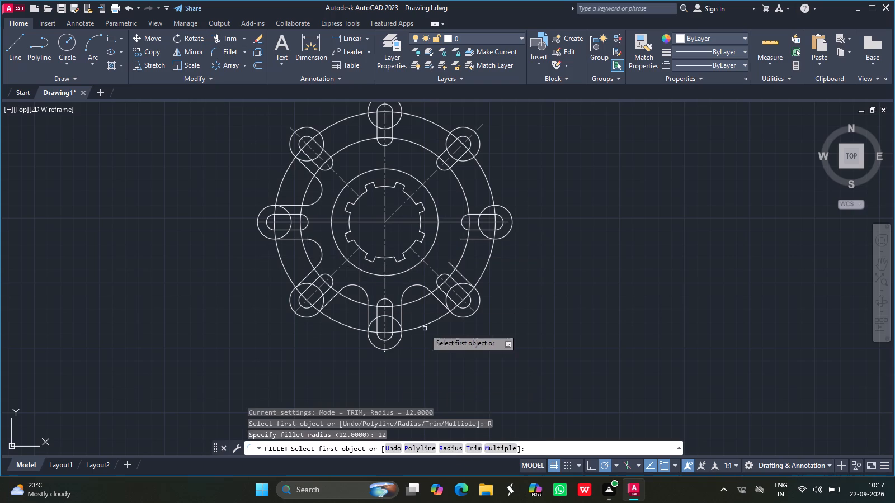
left_click(463, 273)
left_click_drag(461, 274, 476, 236)
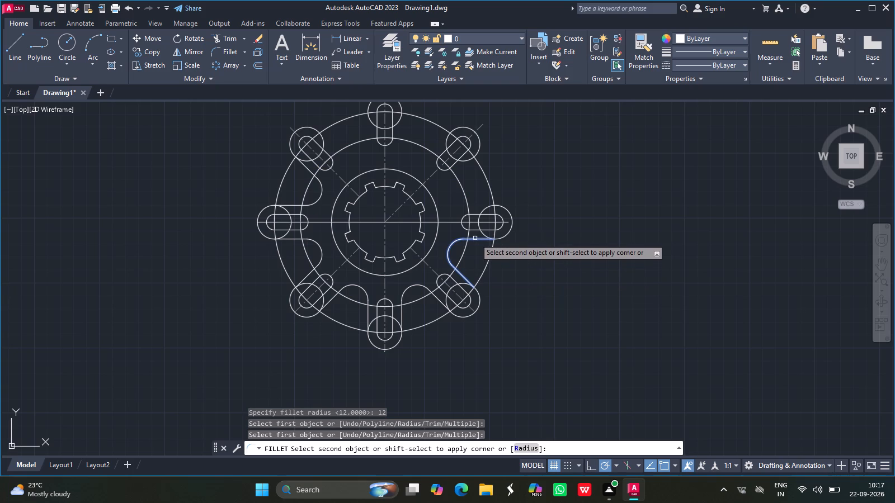
left_click(475, 238)
key("Return")
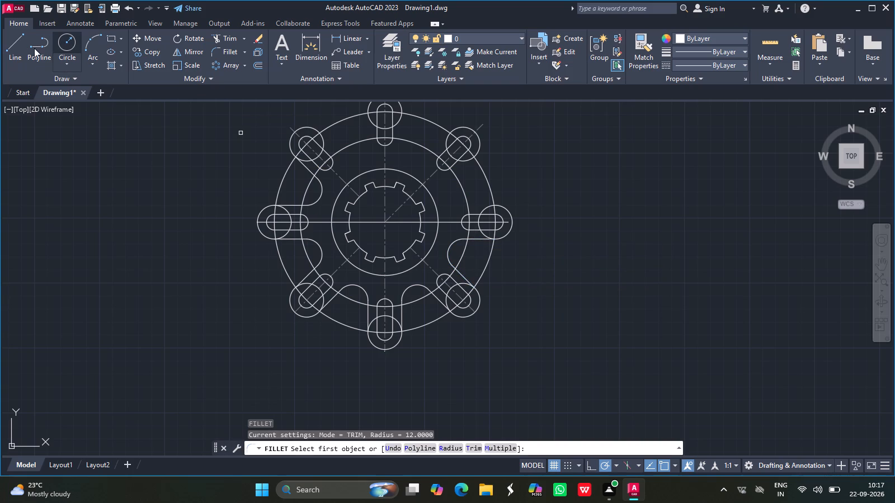
Draw a horizontal line about 30 units long inward from the top of the rightmost slot's outer circle.
left_click(7, 45)
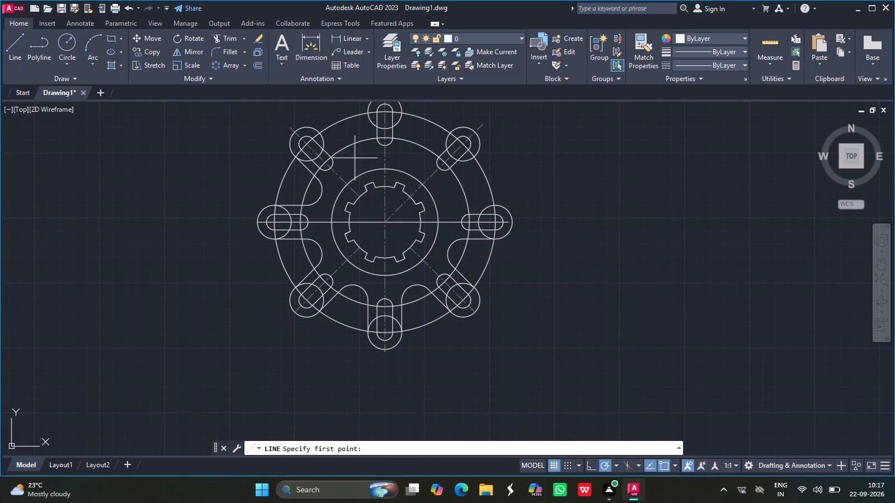
left_click_drag(493, 206, 446, 213)
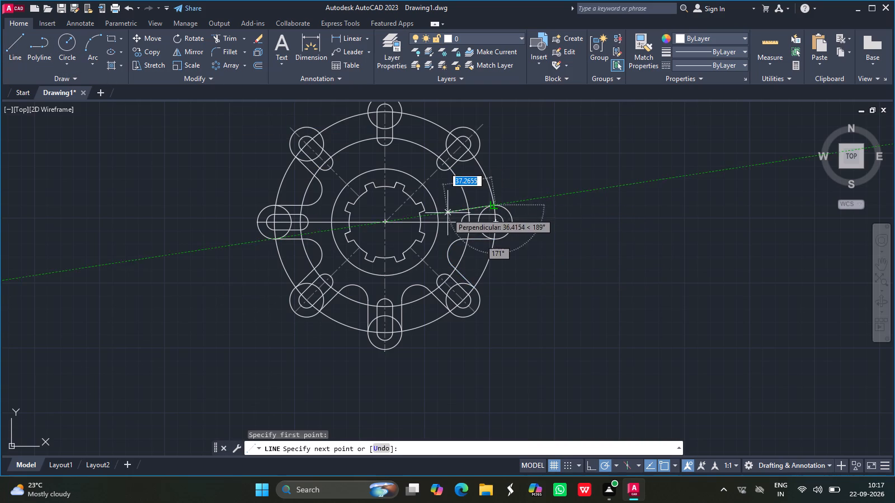
left_click_drag(446, 213, 457, 206)
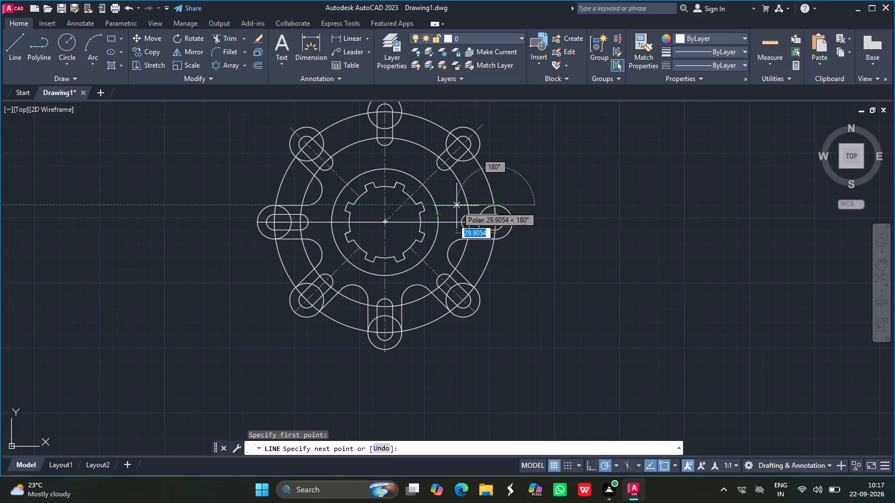
left_click_drag(457, 206, 457, 206)
left_click(457, 206)
key("Return")
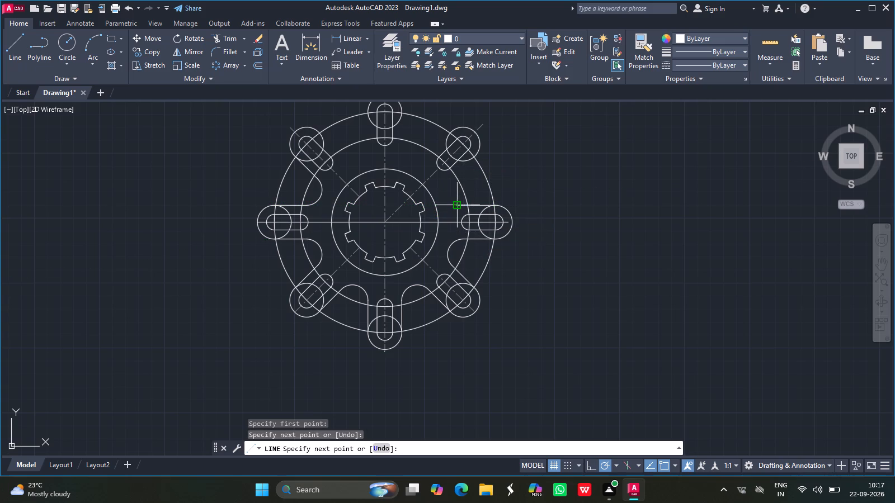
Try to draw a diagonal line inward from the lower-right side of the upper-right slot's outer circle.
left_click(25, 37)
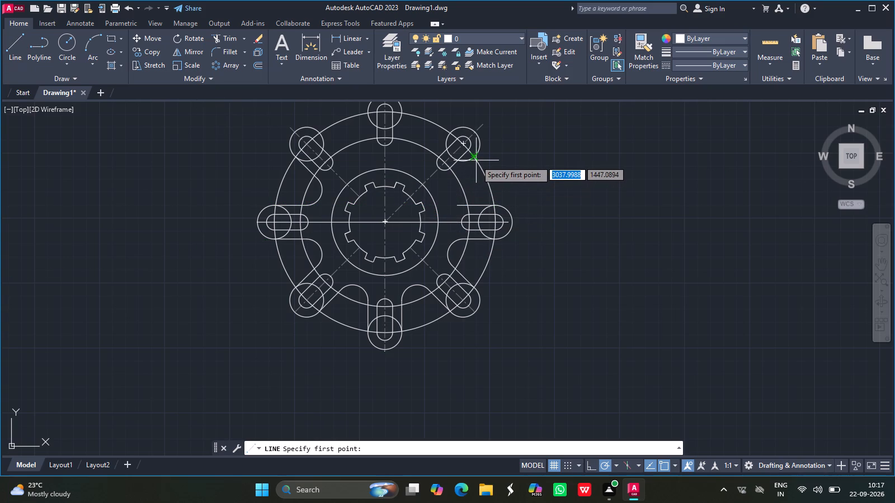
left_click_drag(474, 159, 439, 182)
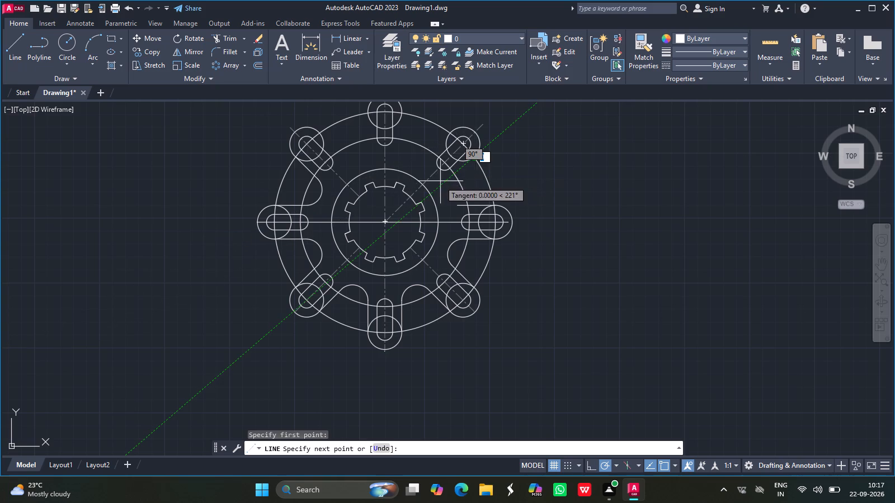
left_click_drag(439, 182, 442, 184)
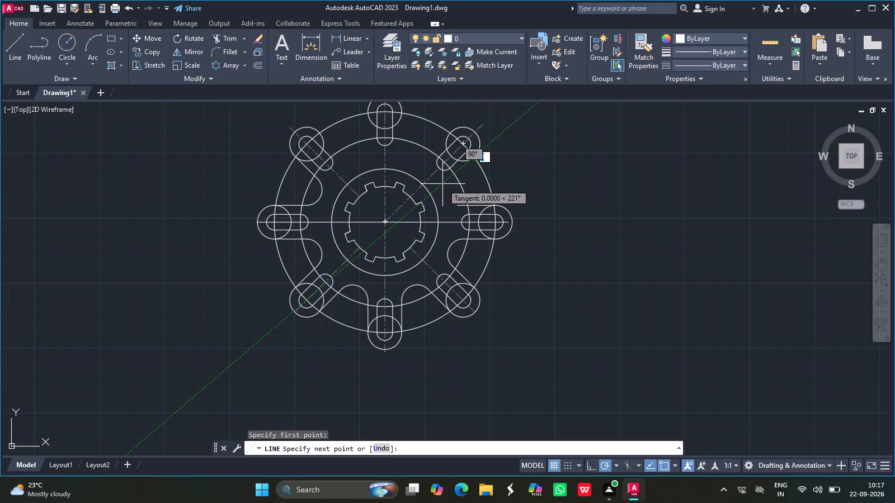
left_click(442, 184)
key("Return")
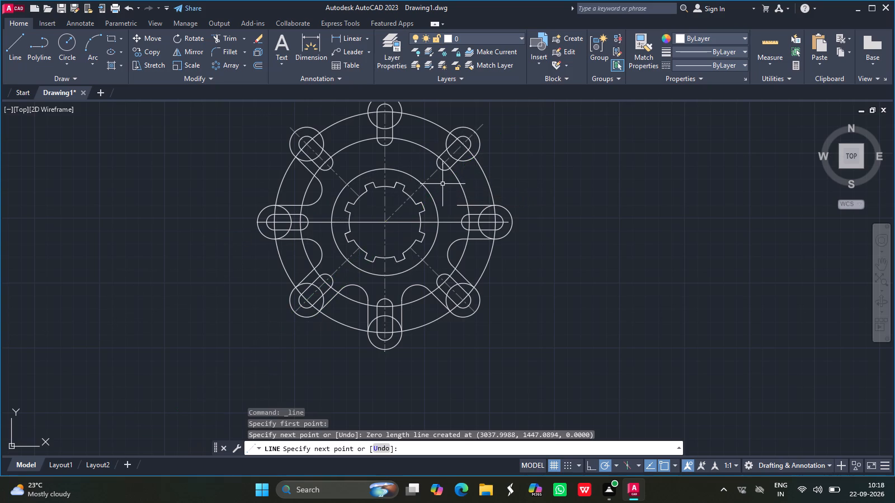
Draw two parallel diagonal lines inward from the lower-right and upper-left sides of the upper-right slot's outer circle.
left_click(21, 36)
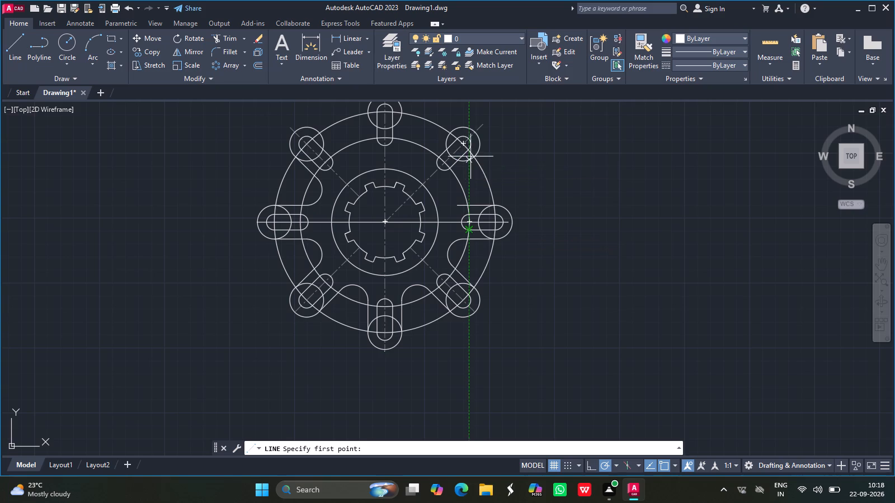
left_click(478, 157)
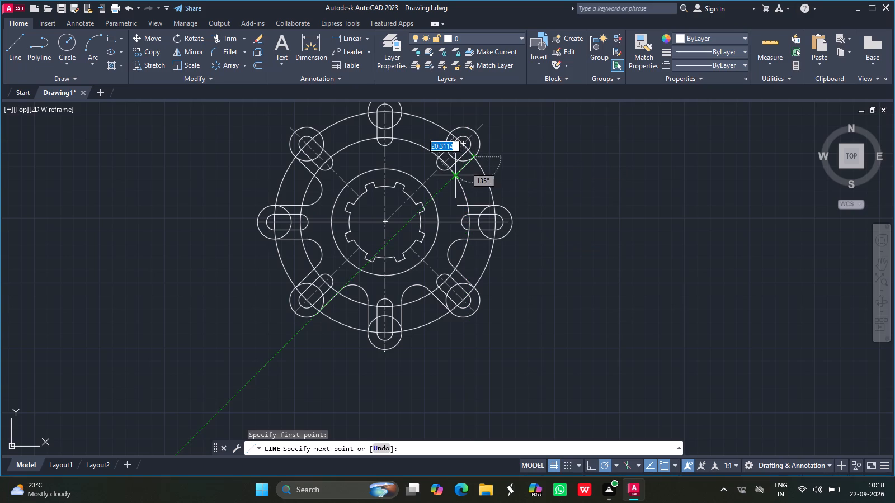
left_click(447, 186)
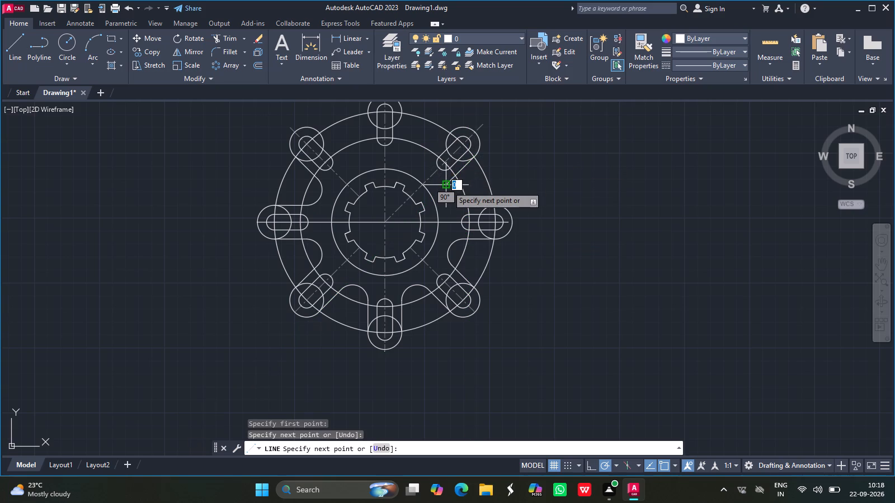
key("Return")
left_click(18, 47)
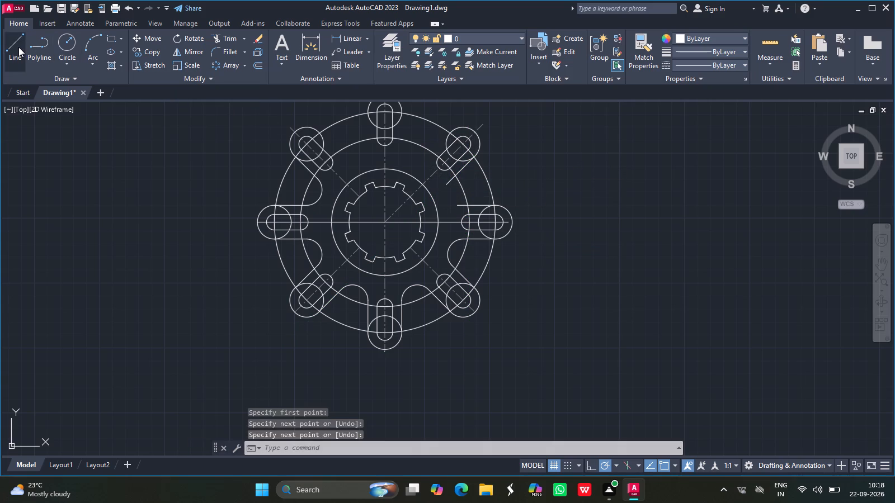
left_click_drag(451, 132, 425, 160)
left_click(425, 160)
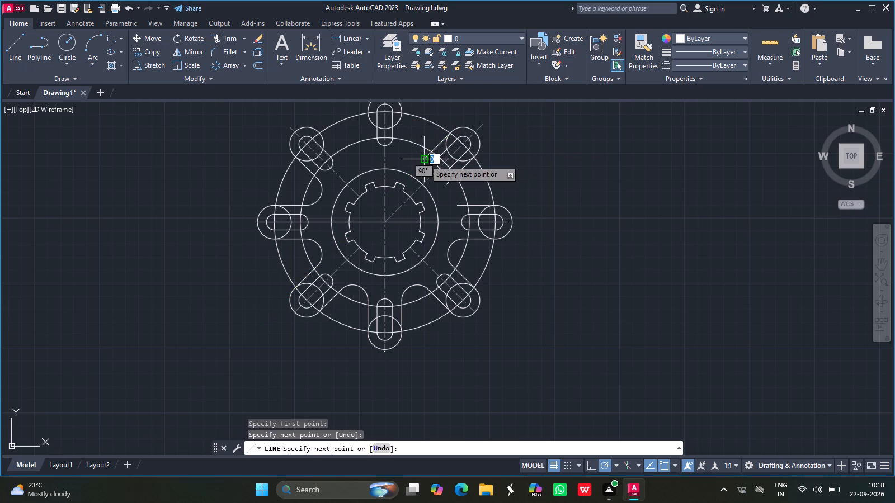
key("Return")
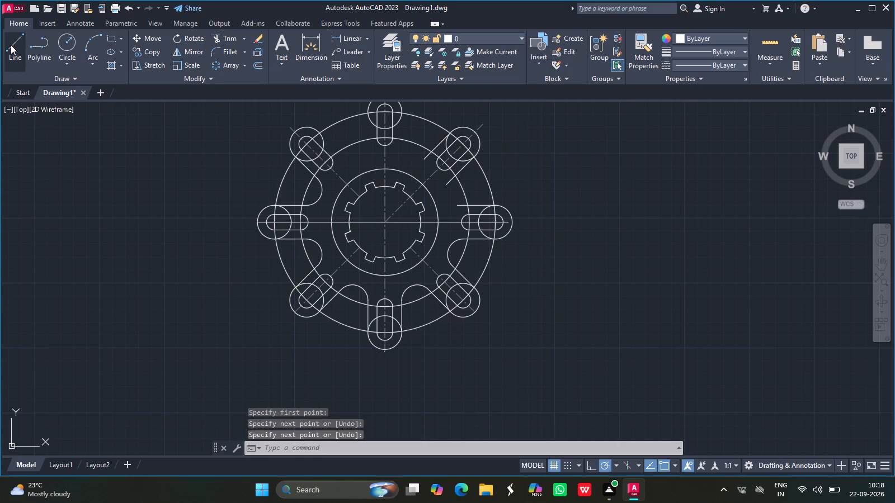
Draw two lines running down from both sides of the top slot's outer circle to just past the slot's inner end.
left_click(11, 45)
left_click_drag(402, 113, 403, 149)
left_click(403, 149)
key("Return")
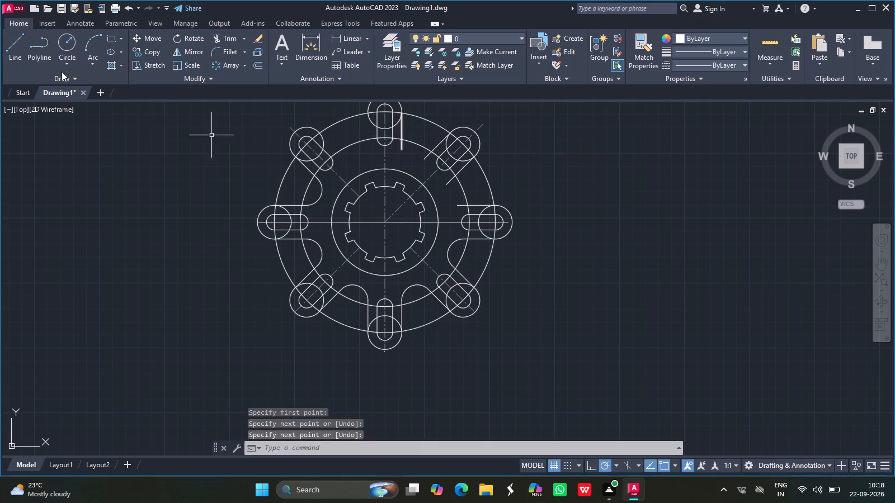
left_click(12, 40)
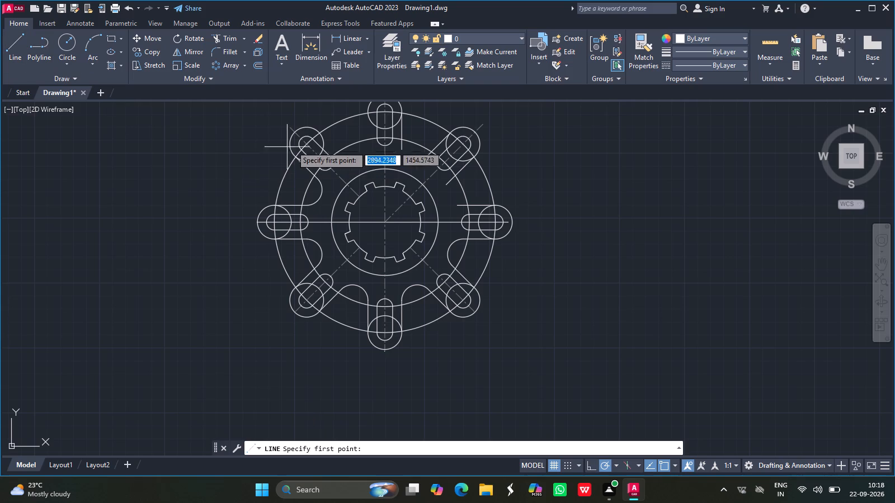
left_click_drag(367, 113, 374, 135)
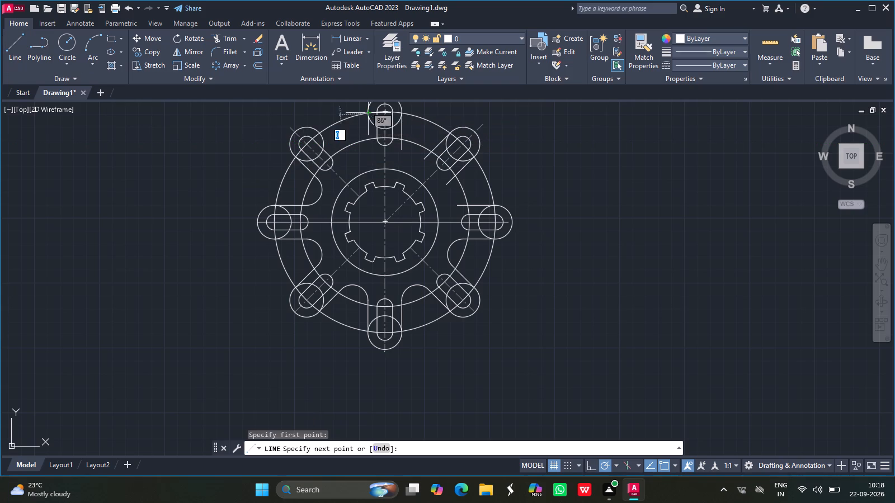
left_click_drag(374, 135, 370, 151)
left_click(370, 151)
key("Return")
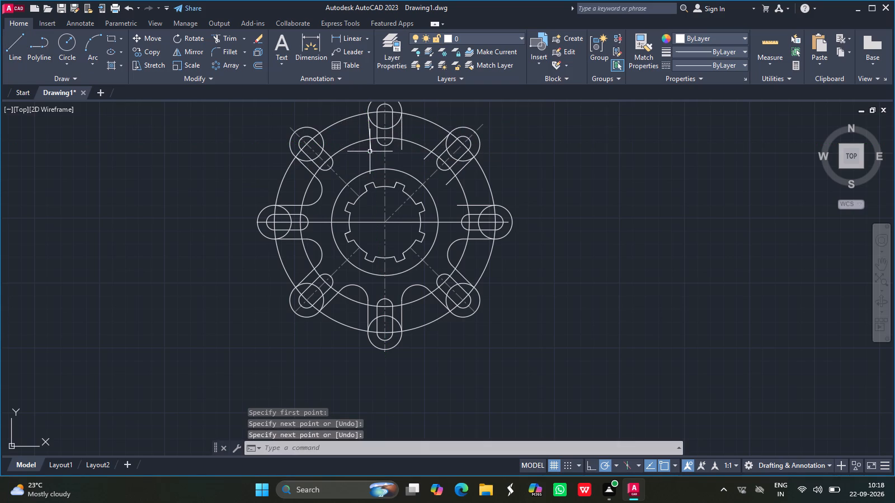
Draw a diagonal line inward from the upper-right side of the upper-left slot's outer circle.
left_click(10, 49)
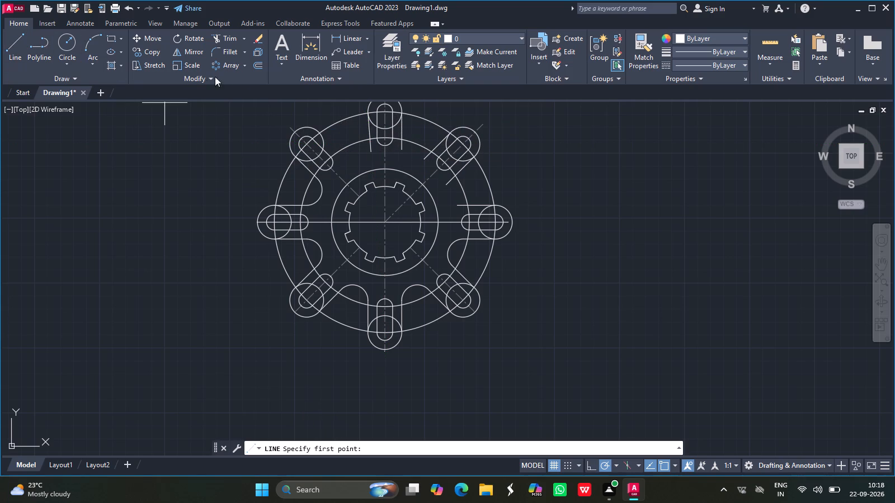
left_click_drag(322, 135, 353, 167)
left_click(353, 167)
key("Return")
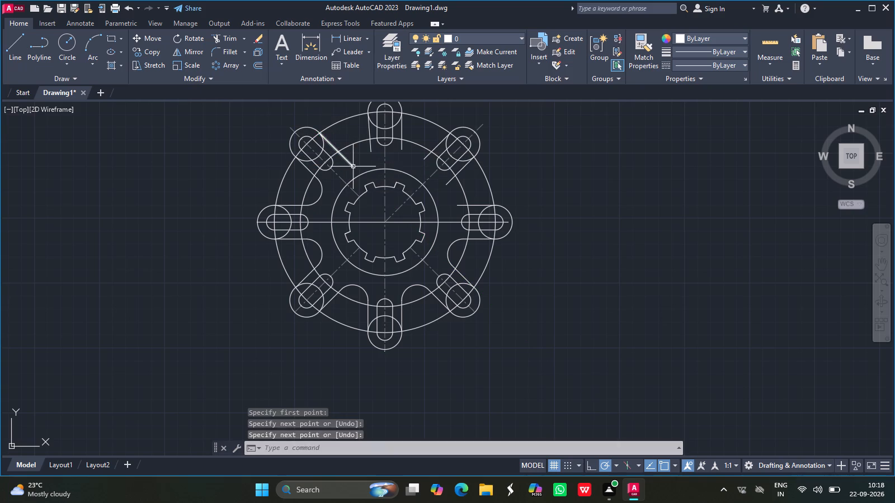
Fillet the upper-left slot's upper diagonal line and the top slot's left line with radius 12.
left_click(225, 53)
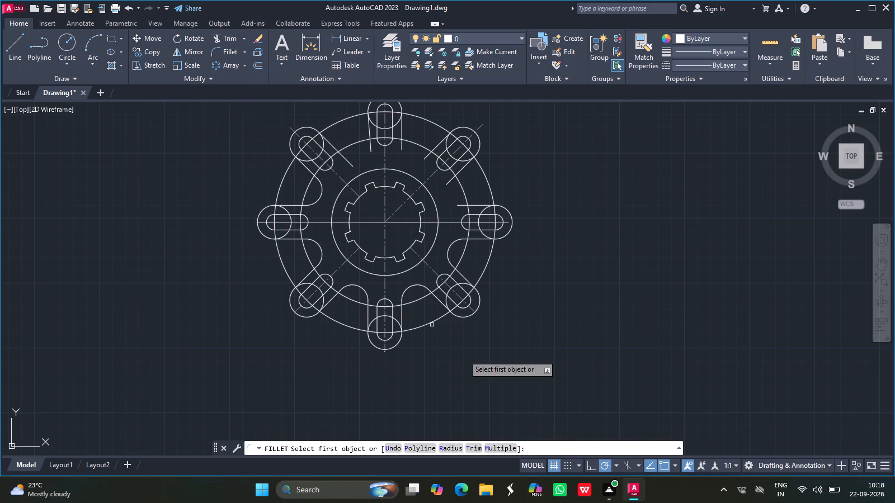
left_click(455, 448)
type("12")
key("Return")
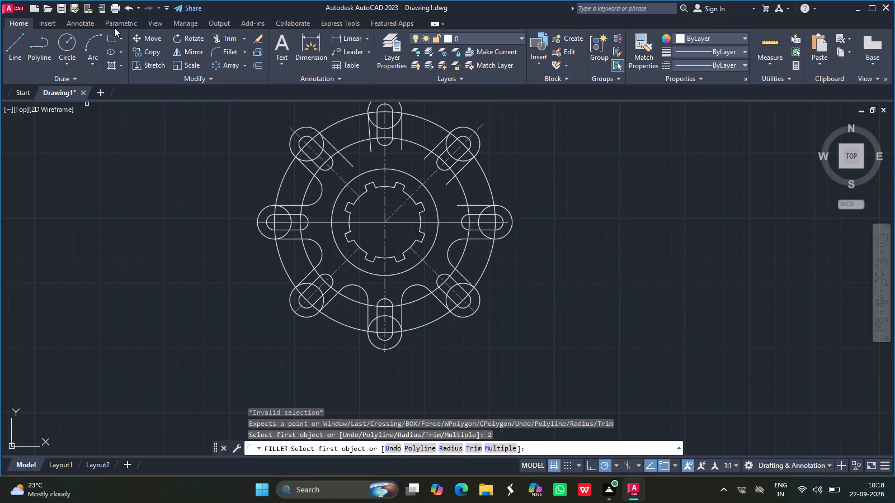
left_click(441, 443)
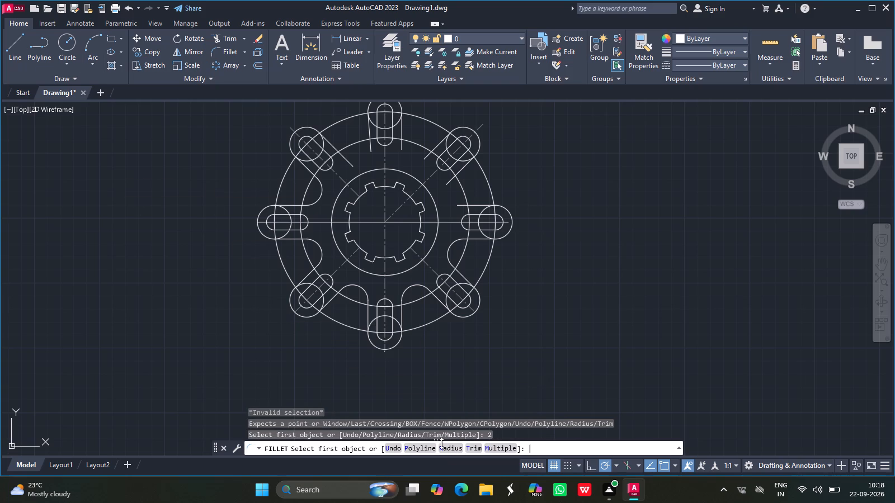
left_click(449, 449)
type("12")
key("Return")
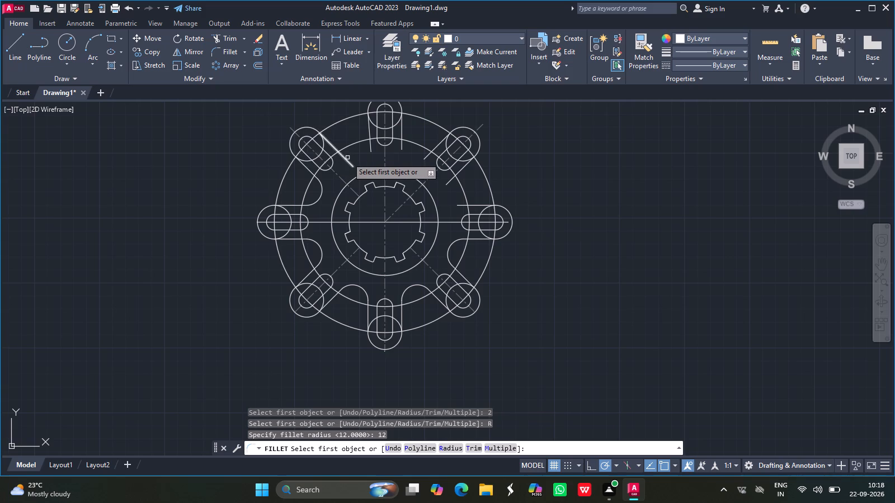
left_click_drag(347, 160, 371, 146)
left_click_drag(371, 146, 456, 271)
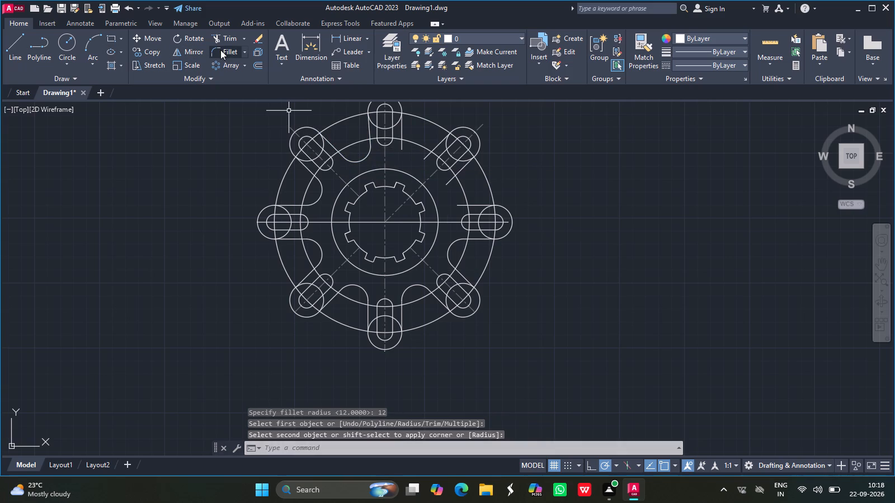
Start a multiple fillet with radius 12 and round the top slot's right line into the upper-right slot's upper diagonal line.
left_click(222, 51)
left_click(449, 448)
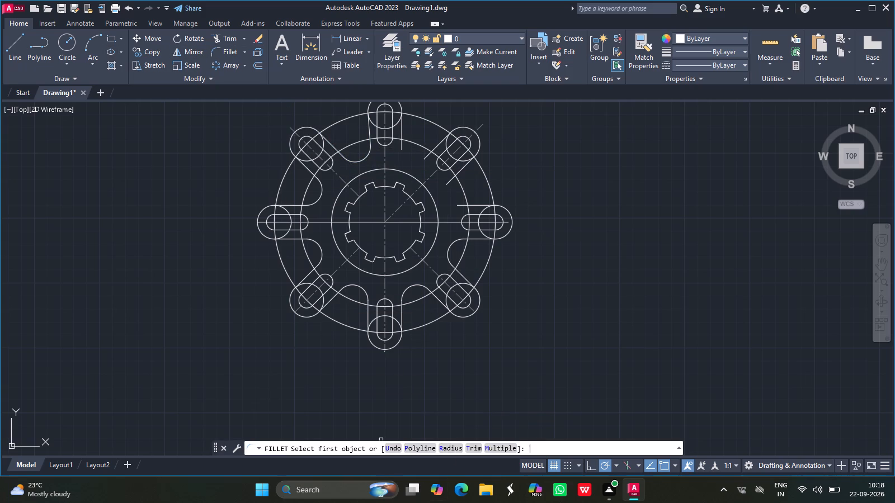
type("12")
key("Return")
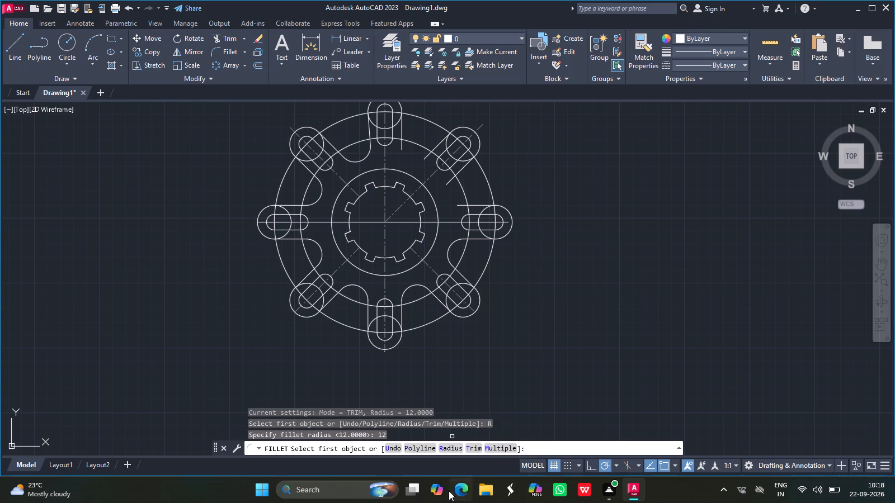
left_click(503, 448)
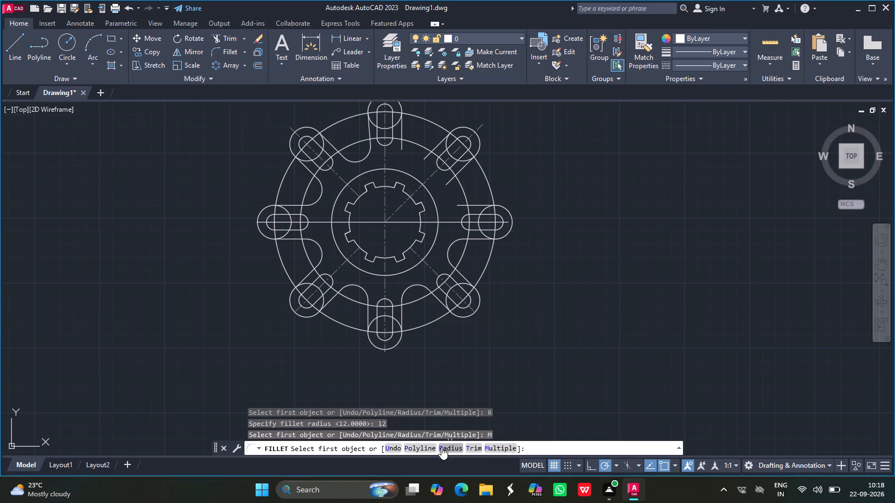
left_click(449, 447)
type("12")
key("Return")
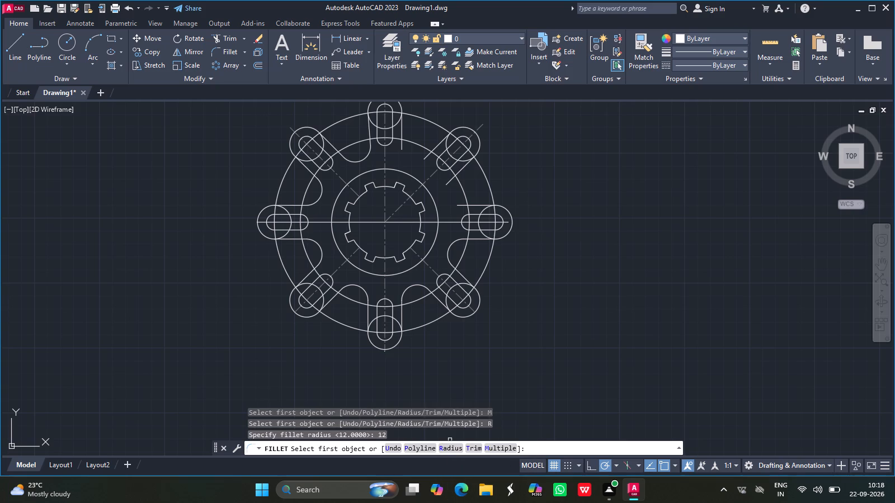
left_click(402, 146)
left_click(432, 154)
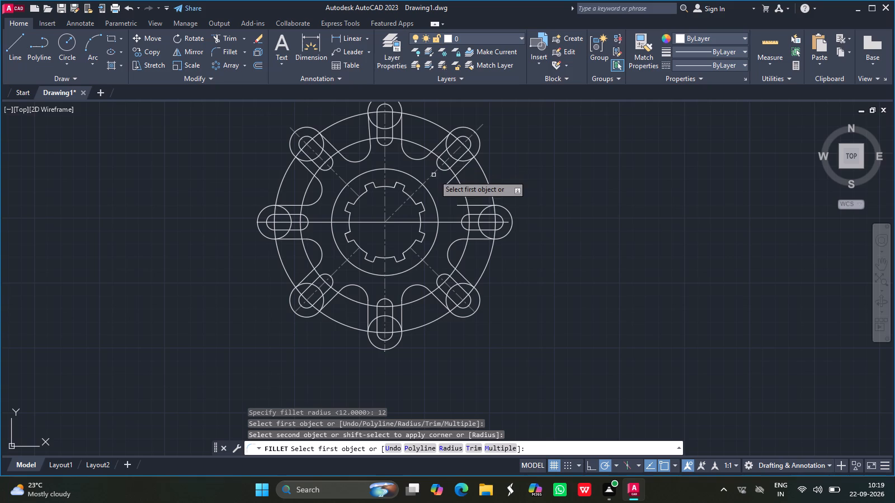
Fillet the upper-right slot's lower diagonal line and the horizontal line above the rightmost slot with radius 12.
left_click_drag(450, 181, 451, 193)
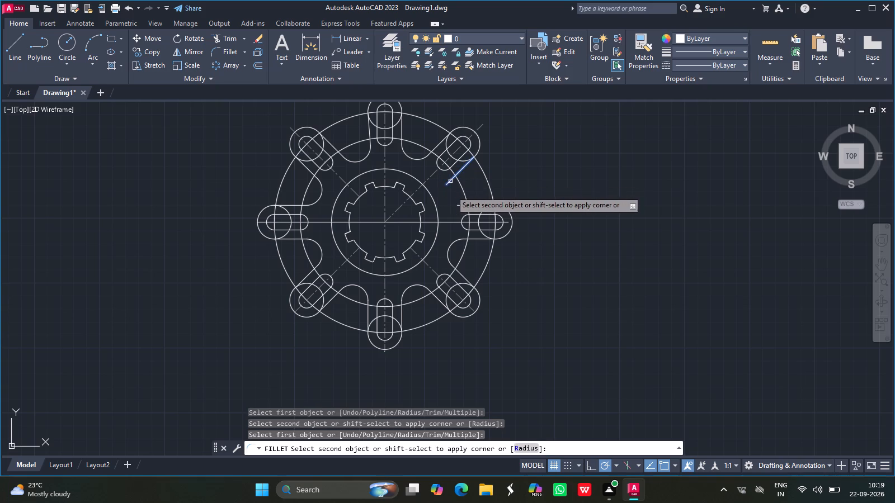
left_click_drag(451, 193, 460, 205)
left_click_drag(460, 205, 428, 230)
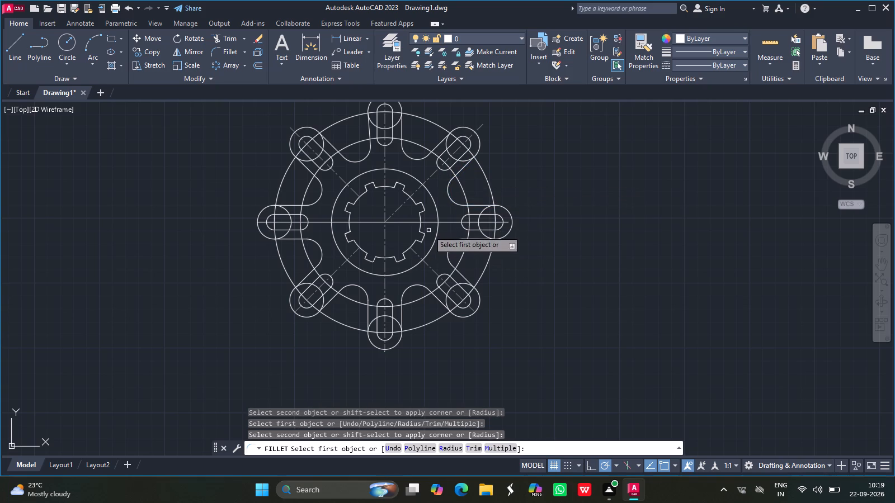
key("Return")
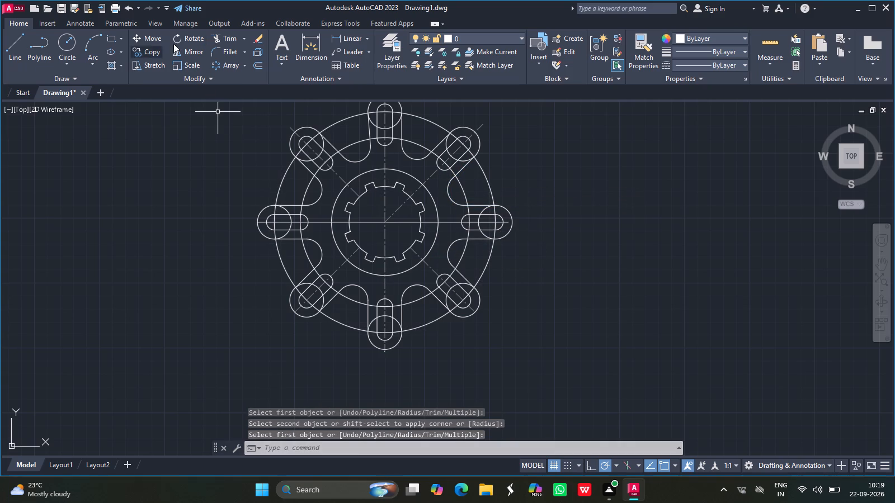
Trim away the inner arc of the upper-left slot's outer circle between its two tangent lines.
left_click(229, 39)
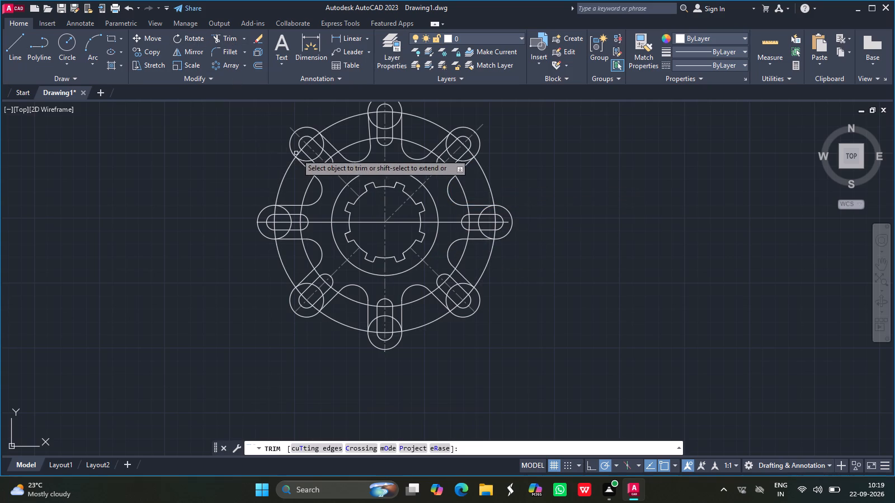
left_click_drag(307, 160, 317, 159)
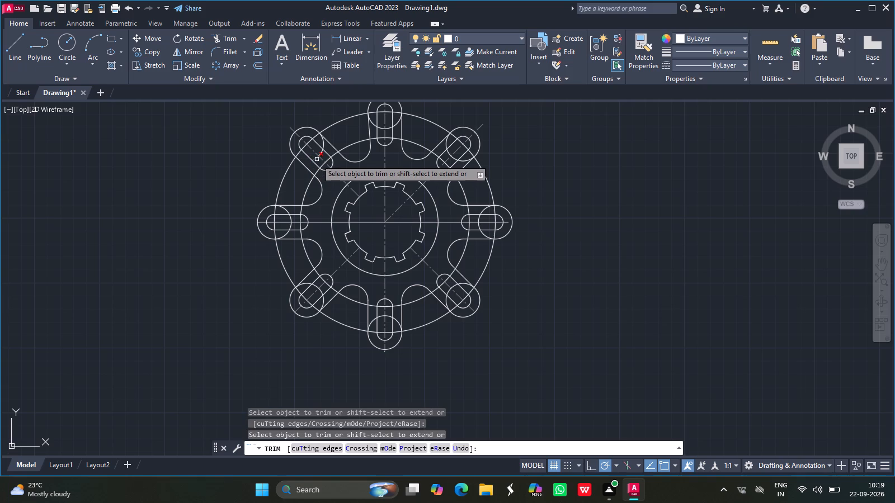
left_click_drag(317, 159, 320, 153)
left_click_drag(320, 153, 320, 150)
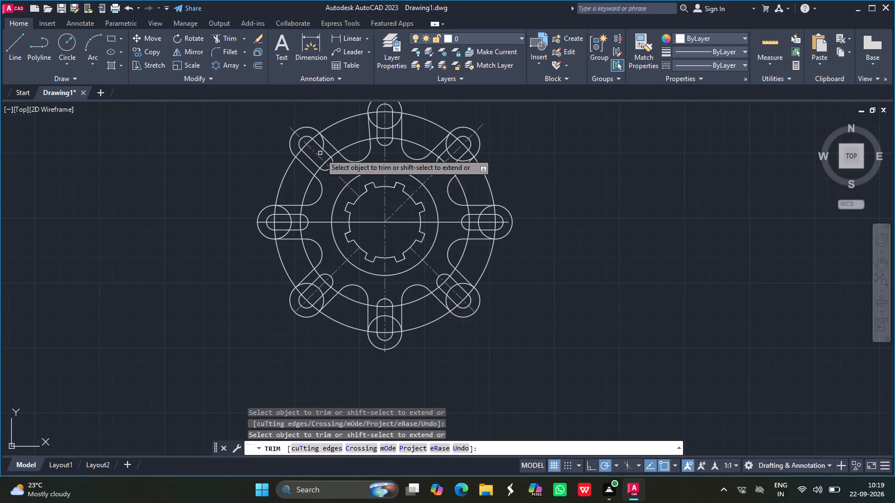
left_click_drag(320, 150, 324, 142)
left_click_drag(324, 142, 373, 123)
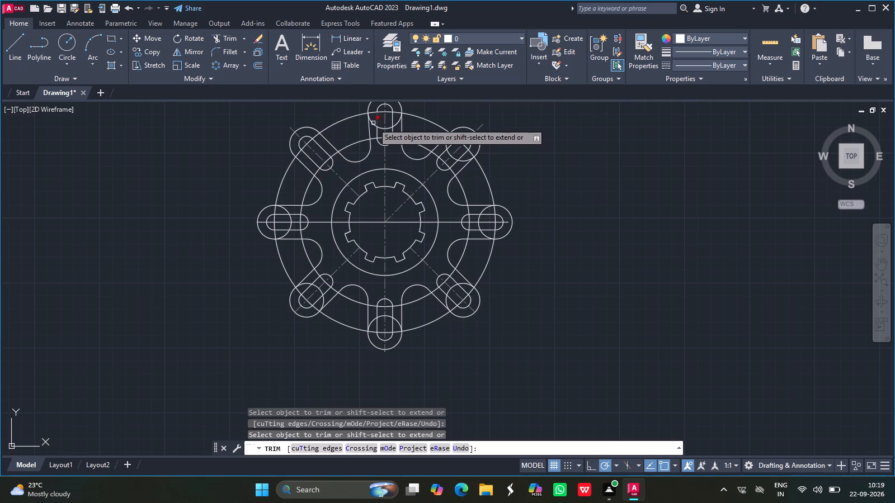
Trim away the lower arc of the top slot's outer circle between its two side lines, undoing one wrong trim.
left_click_drag(373, 123, 373, 123)
left_click_drag(373, 123, 380, 127)
left_click_drag(380, 127, 386, 128)
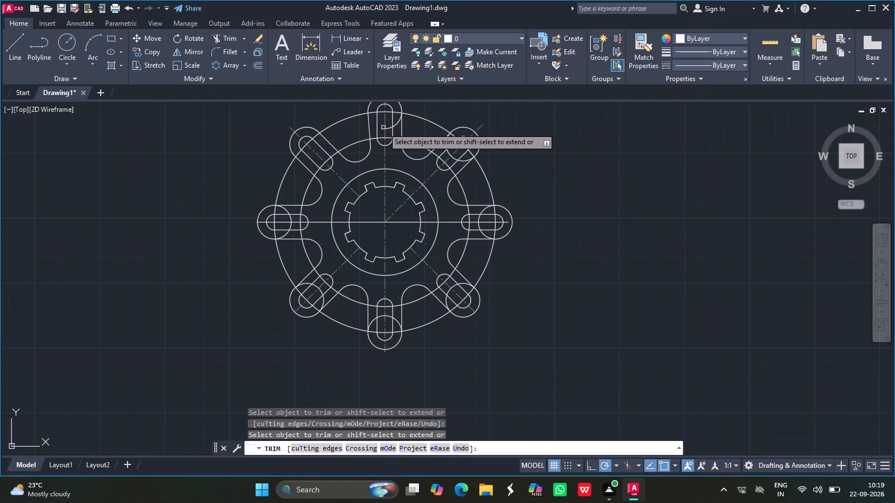
left_click_drag(386, 128, 391, 127)
left_click(391, 127)
key("ctrl+z")
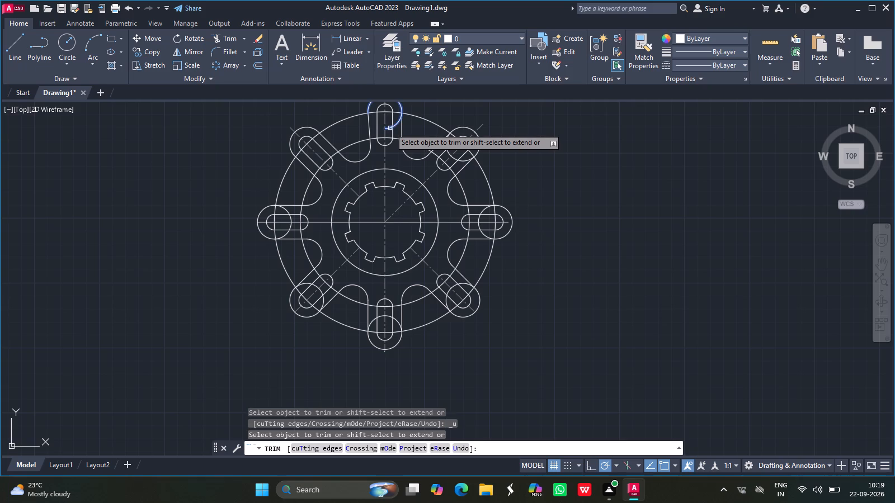
left_click_drag(389, 127, 396, 125)
left_click_drag(396, 125, 447, 145)
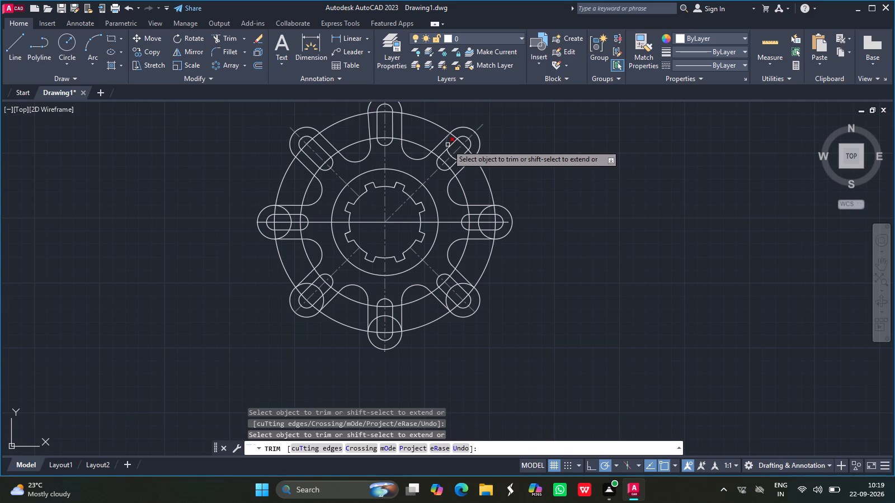
Trim away the inner arc of the upper-right slot's outer circle between its two diagonal lines.
left_click_drag(447, 145, 449, 154)
left_click_drag(449, 154, 449, 155)
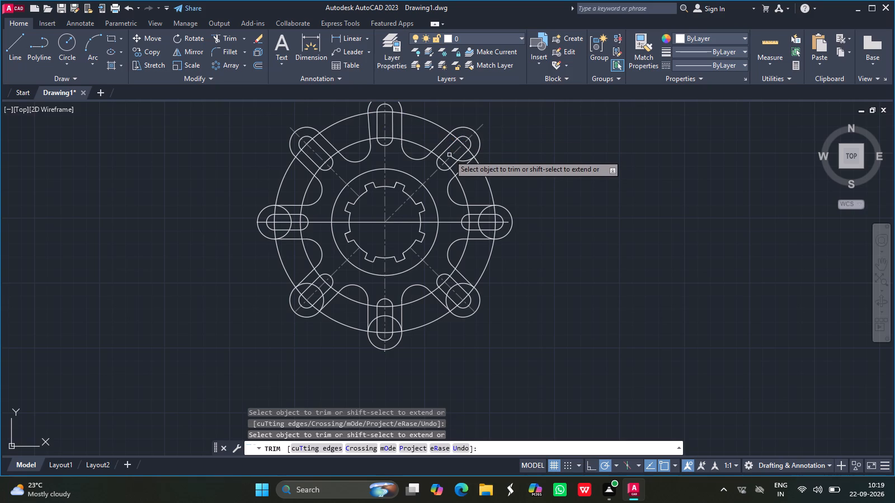
left_click_drag(449, 155, 454, 159)
left_click_drag(454, 159, 467, 159)
left_click_drag(467, 159, 484, 210)
Trim away the inner arc of the rightmost slot's outer circle between its two horizontal side lines.
left_click_drag(484, 210, 482, 216)
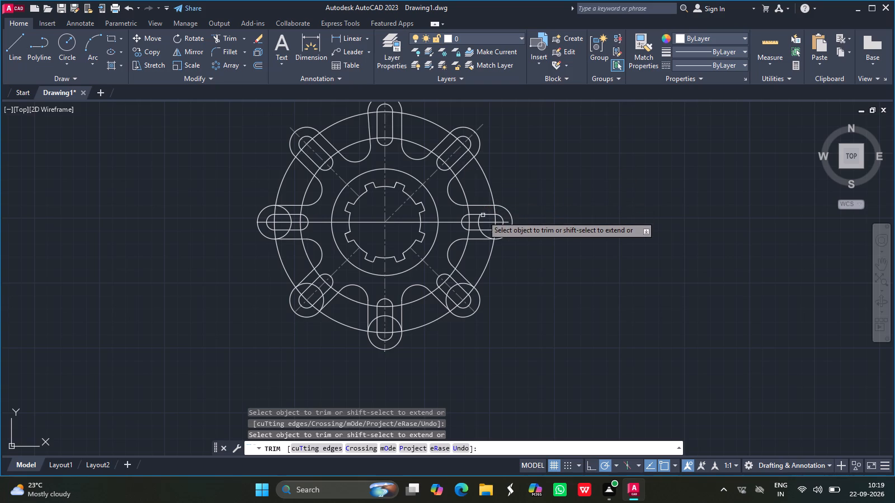
left_click_drag(482, 216, 479, 220)
left_click_drag(479, 220, 479, 226)
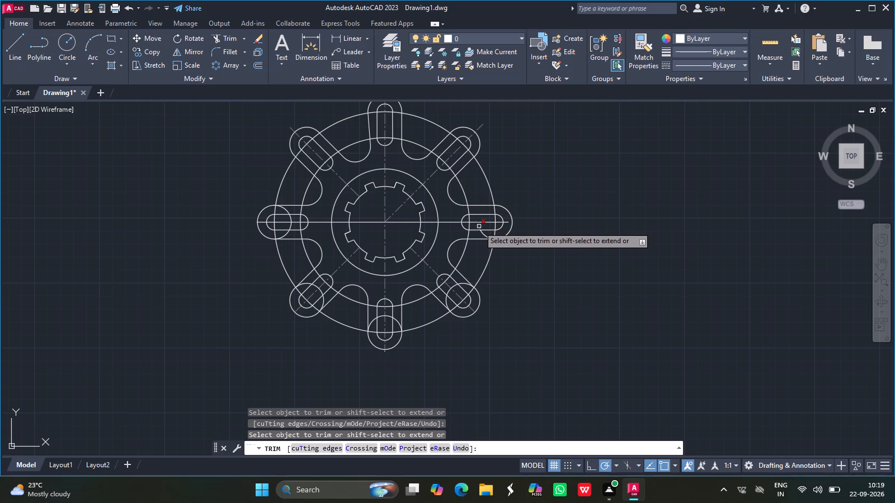
left_click_drag(479, 226, 484, 234)
left_click_drag(484, 234, 461, 278)
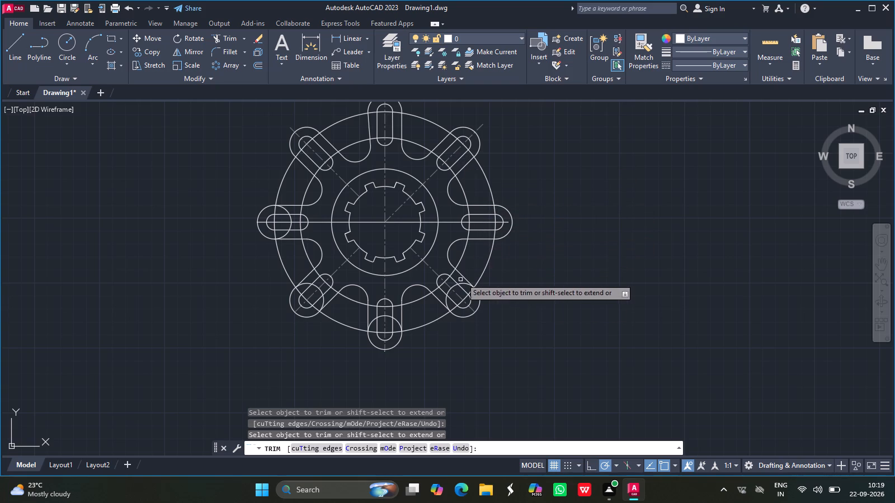
Trim away the inner arc of the lower-right slot's outer circle between its two diagonal lines.
left_click_drag(461, 278, 466, 283)
left_click_drag(466, 283, 455, 287)
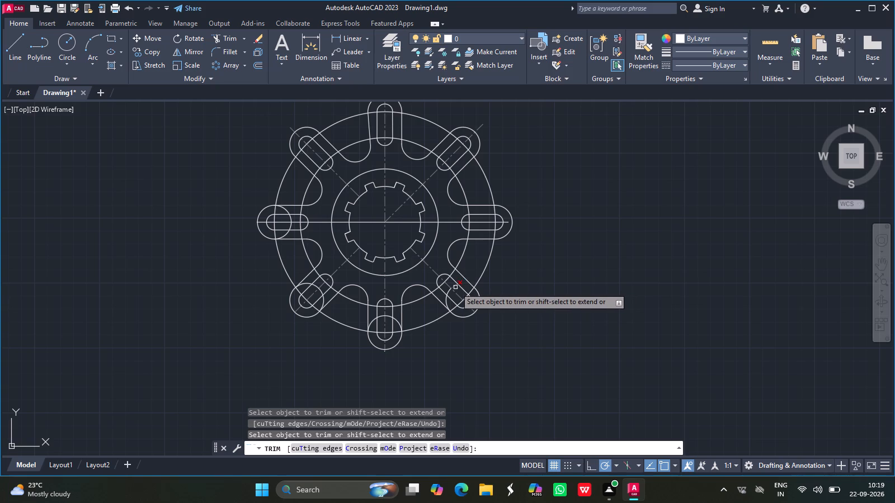
left_click_drag(455, 287, 454, 287)
left_click(454, 287)
left_click_drag(450, 291, 449, 304)
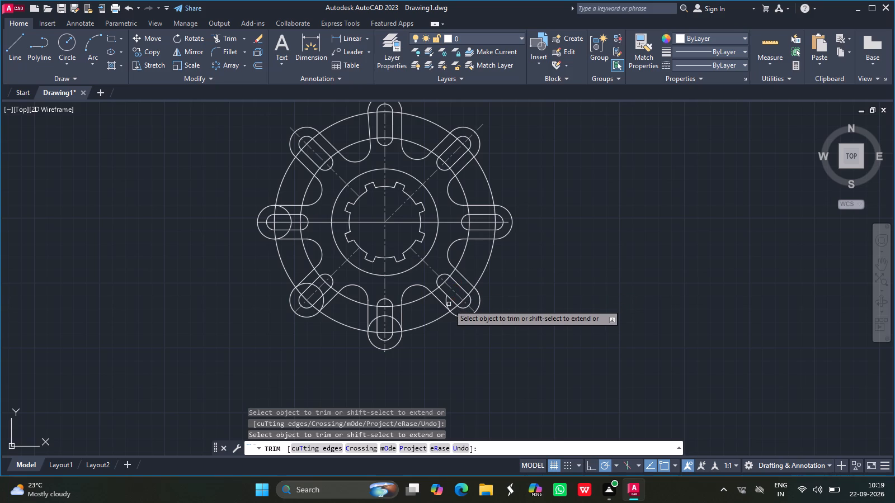
left_click_drag(449, 304, 448, 306)
Trim away the upper arc of the bottom slot's outer circle between its two side lines.
left_click_drag(448, 306, 397, 320)
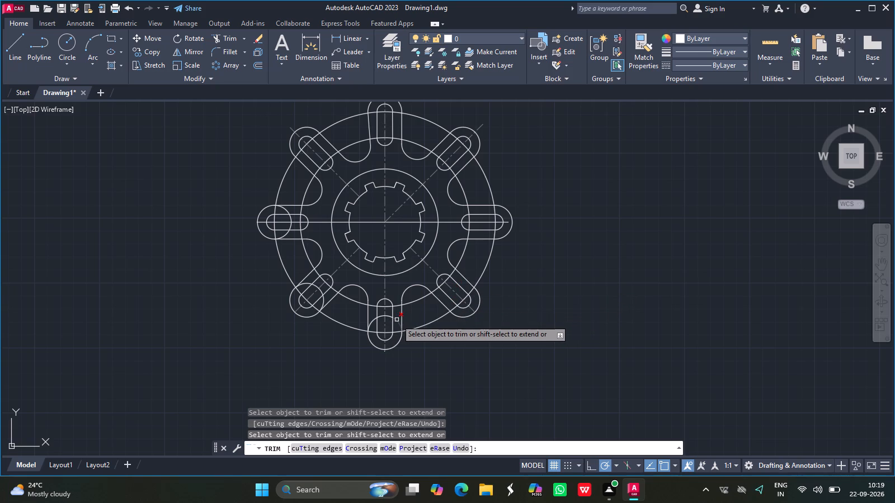
left_click_drag(397, 320, 389, 317)
left_click_drag(389, 317, 381, 317)
left_click_drag(381, 317, 373, 322)
left_click_drag(373, 322, 323, 302)
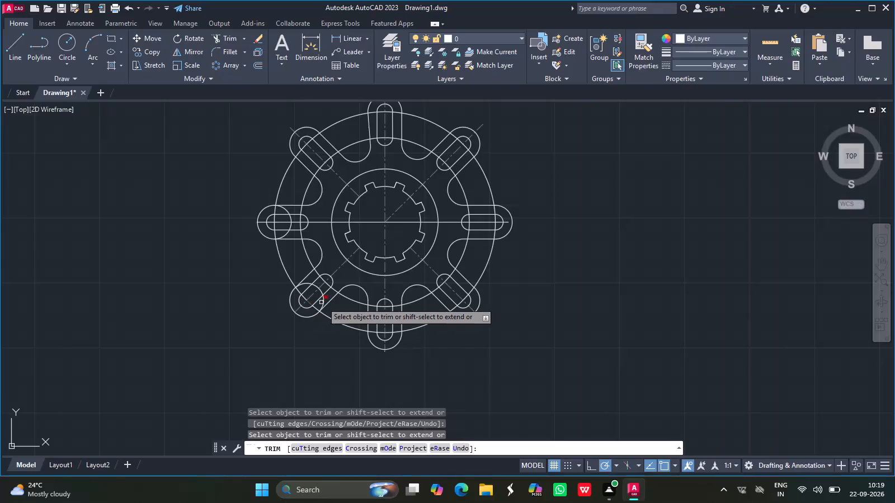
Trim away the inner arc of the lower-left slot's outer circle between its two diagonal lines.
left_click_drag(323, 302, 326, 302)
left_click_drag(323, 302, 323, 298)
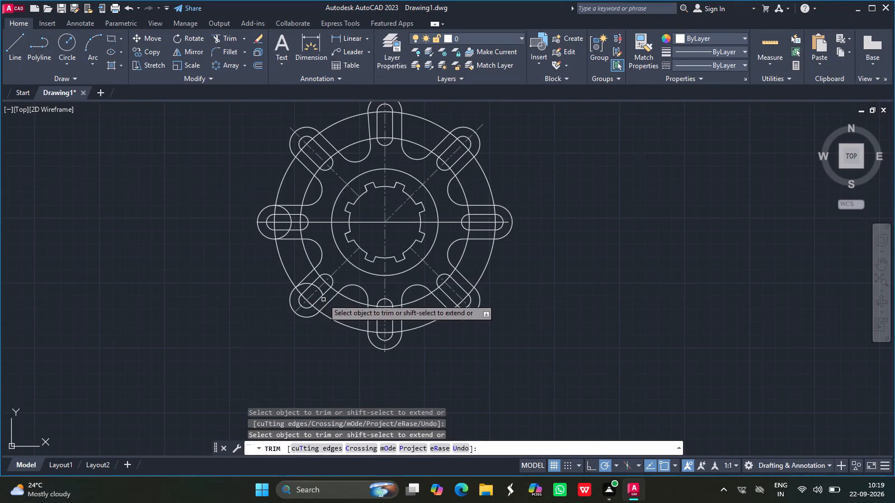
left_click_drag(323, 298, 321, 290)
left_click_drag(321, 291, 316, 288)
left_click_drag(316, 288, 306, 283)
left_click_drag(306, 283, 284, 235)
Trim away the inner arc of the leftmost slot's outer circle between its two horizontal lines and finish trimming.
left_click_drag(284, 235, 290, 226)
left_click_drag(290, 226, 290, 219)
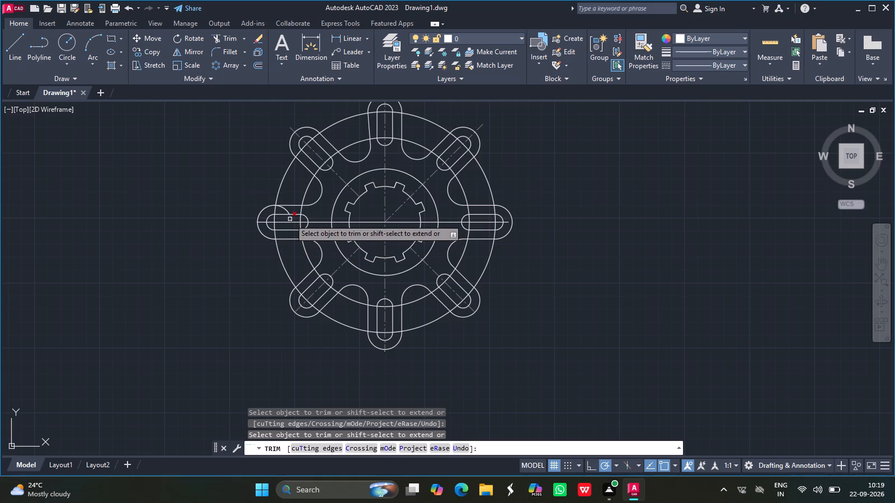
left_click_drag(290, 219, 287, 210)
left_click(287, 210)
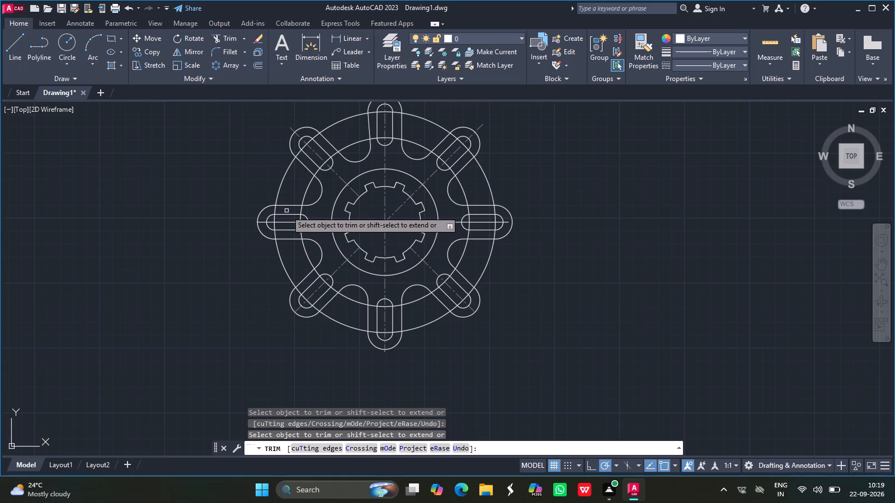
key("Return")
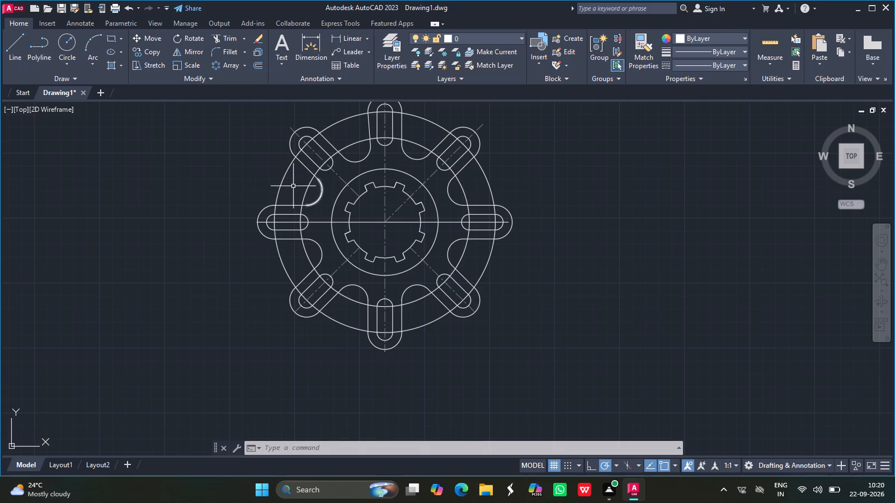
Set the horizontal centerline and the two large circles through the slot ends to the CENTER linetype.
left_click_drag(330, 221, 309, 189)
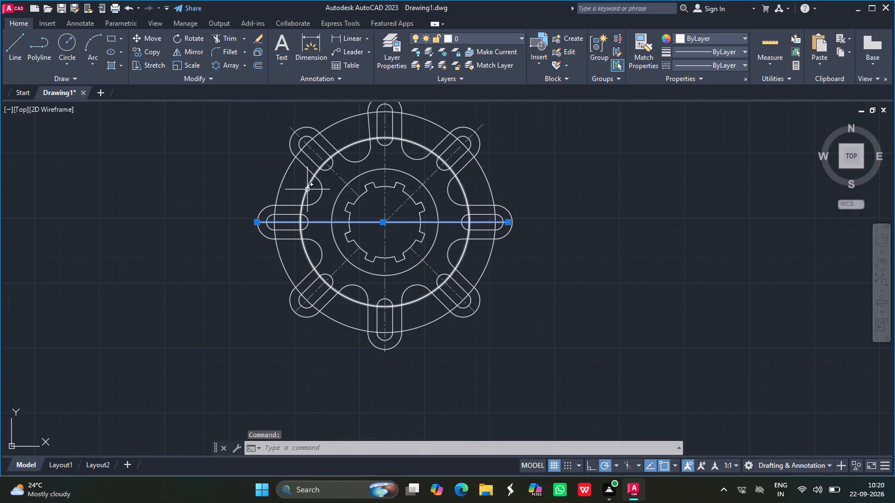
left_click_drag(307, 189, 284, 178)
left_click(284, 178)
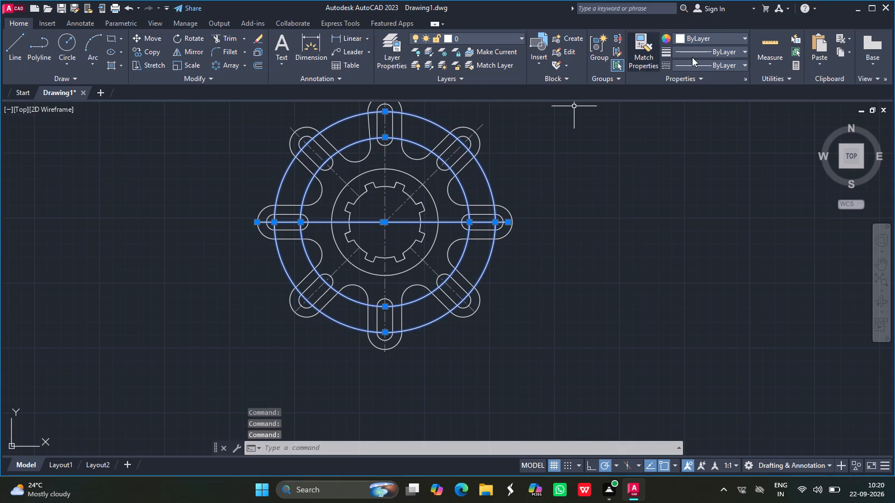
left_click(741, 61)
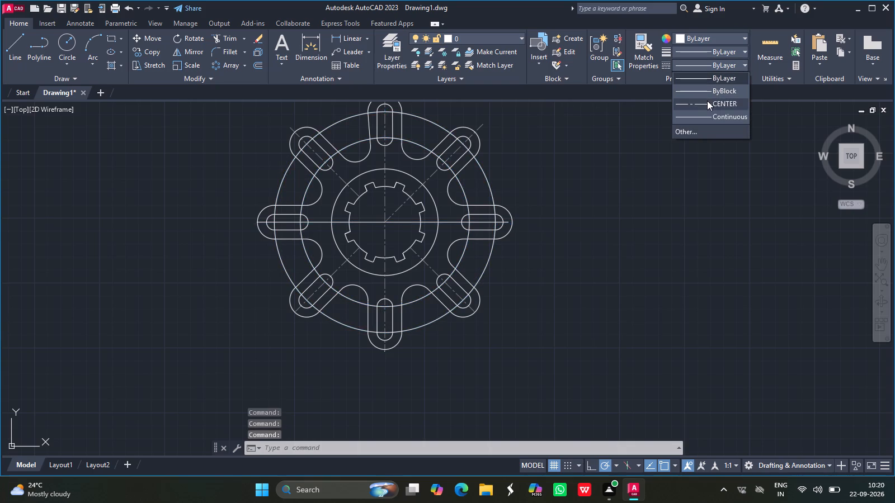
left_click(707, 101)
Set the linetype scale of the selected centerline and two circles to 0.25.
right_click(680, 118)
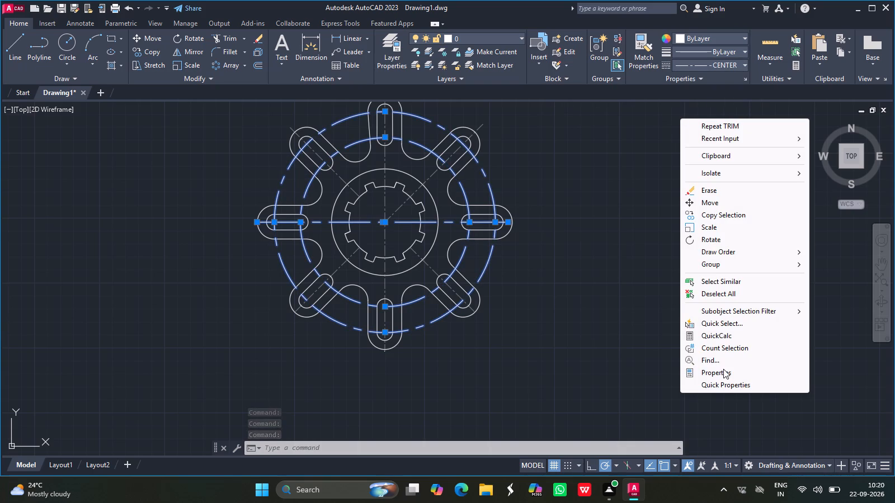
left_click(723, 372)
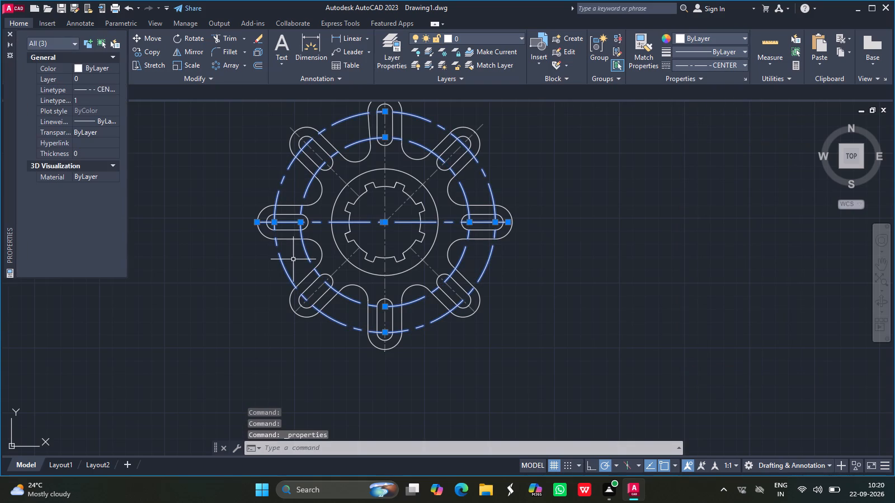
left_click(96, 98)
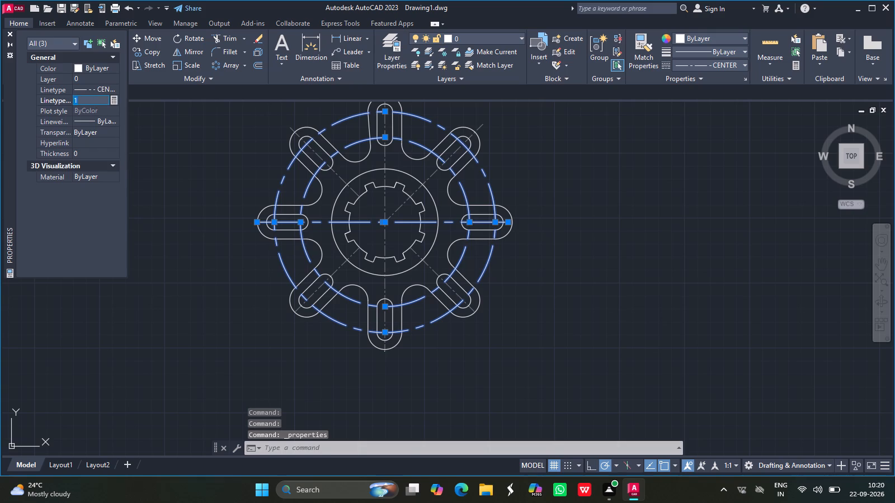
key("BackSpace")
type("0.25")
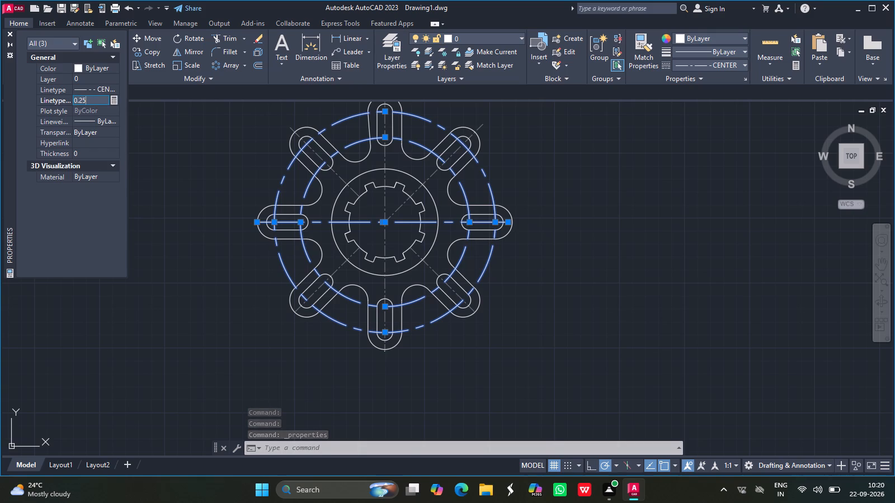
key("Return")
left_click(10, 34)
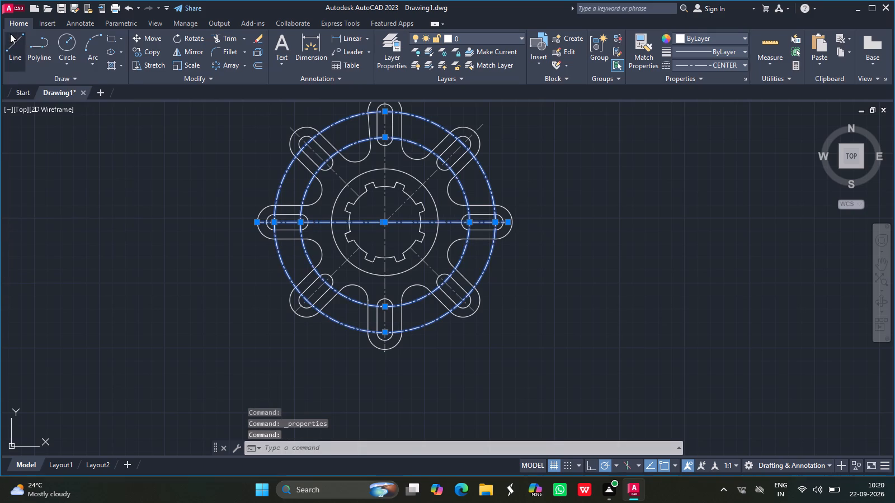
Set the transparency of the selected centerline and two circles to 60 and clear the selection.
left_click(709, 78)
left_click(732, 103)
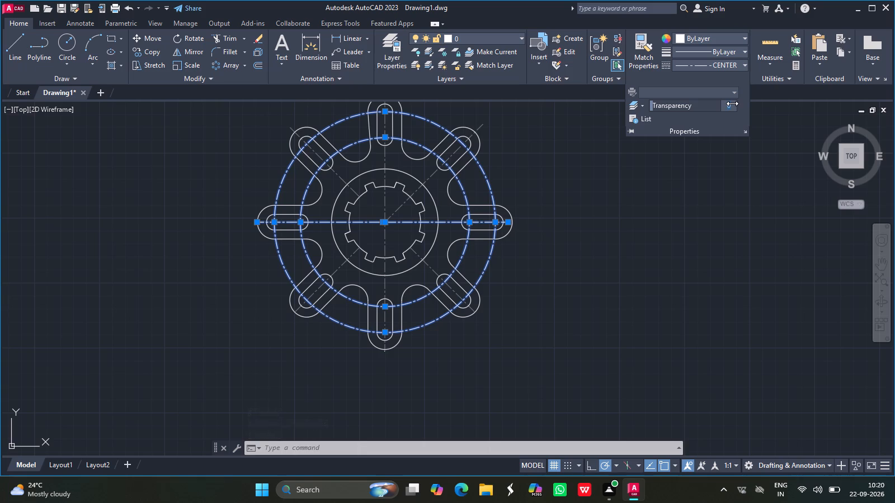
key("BackSpace")
type("60")
key("Return")
key("Escape")
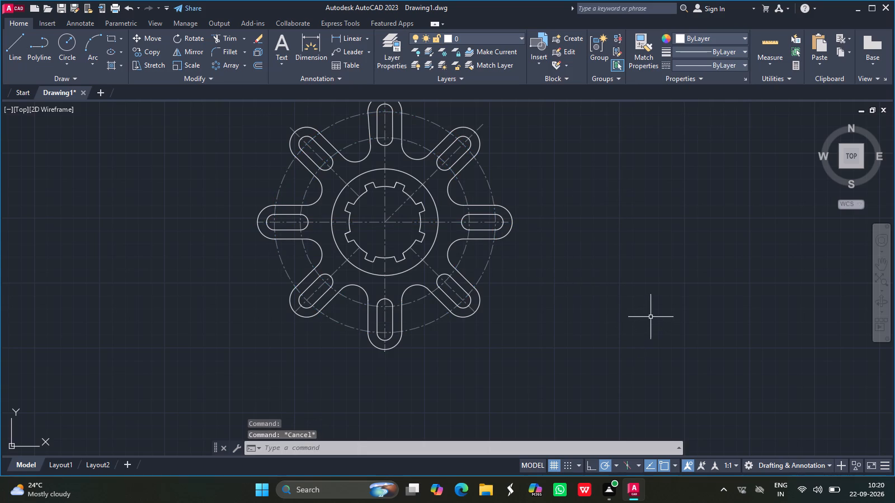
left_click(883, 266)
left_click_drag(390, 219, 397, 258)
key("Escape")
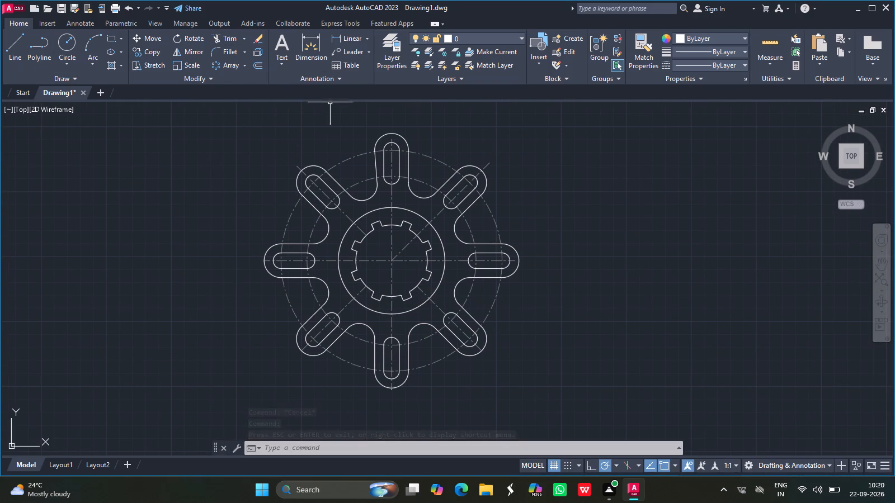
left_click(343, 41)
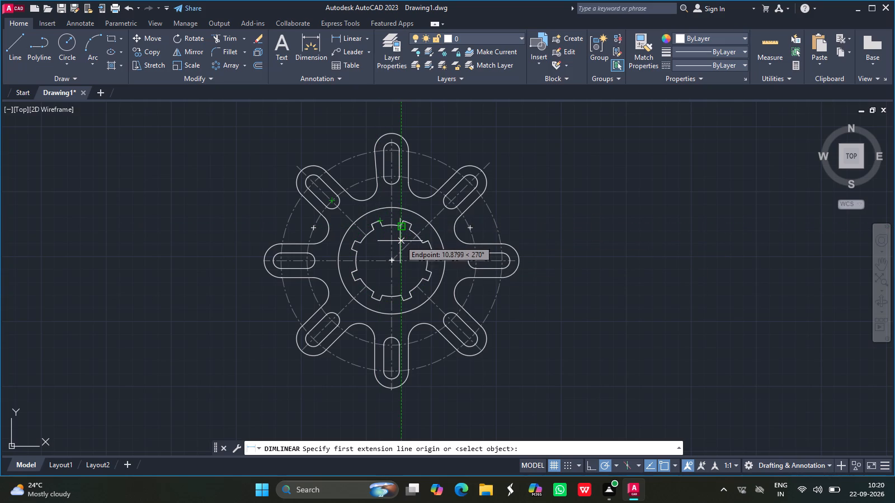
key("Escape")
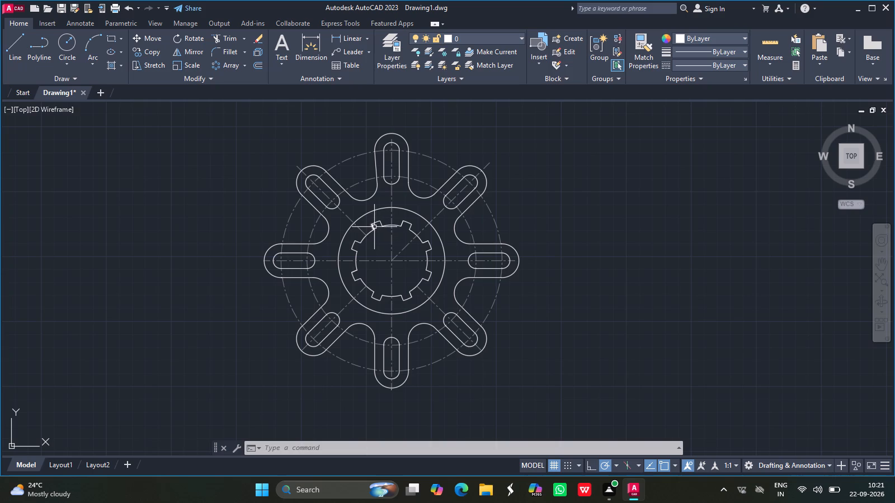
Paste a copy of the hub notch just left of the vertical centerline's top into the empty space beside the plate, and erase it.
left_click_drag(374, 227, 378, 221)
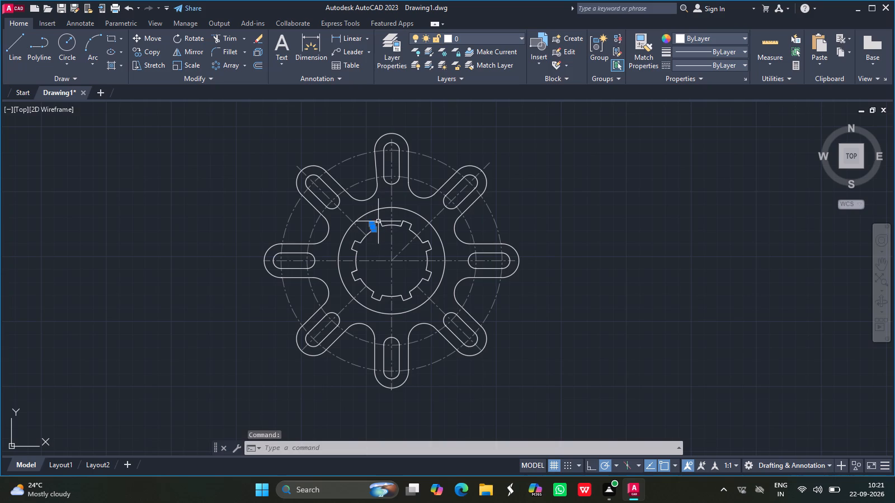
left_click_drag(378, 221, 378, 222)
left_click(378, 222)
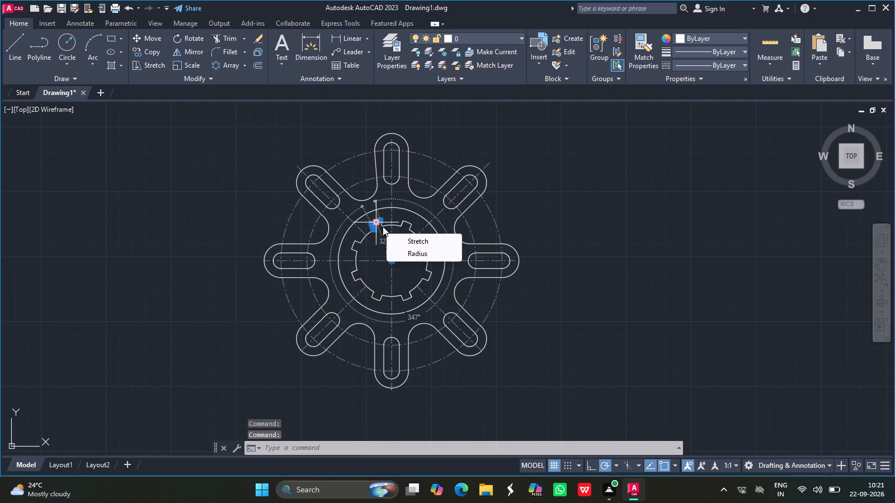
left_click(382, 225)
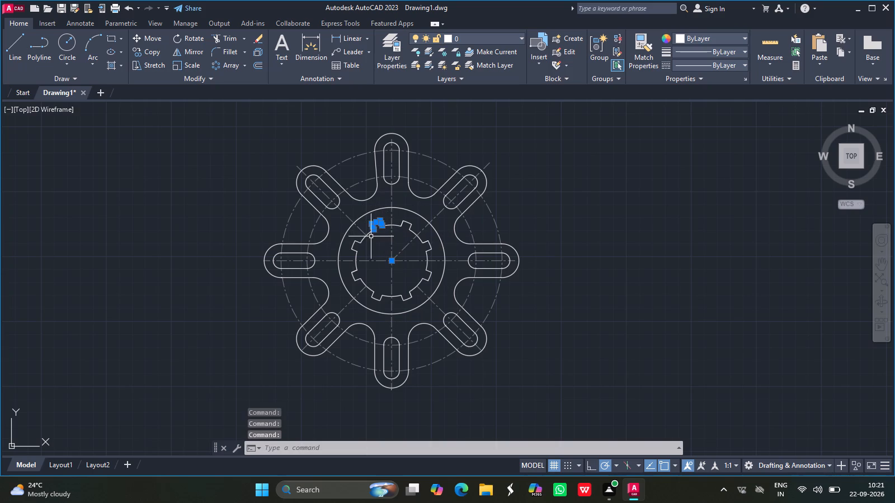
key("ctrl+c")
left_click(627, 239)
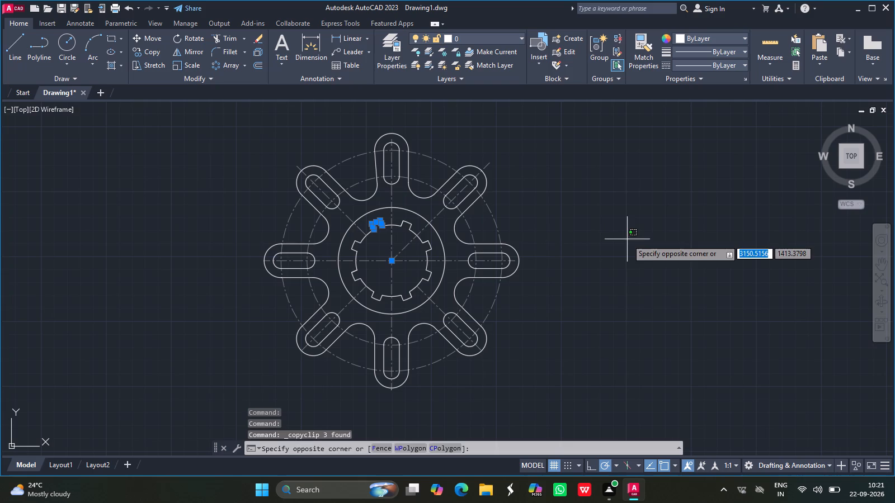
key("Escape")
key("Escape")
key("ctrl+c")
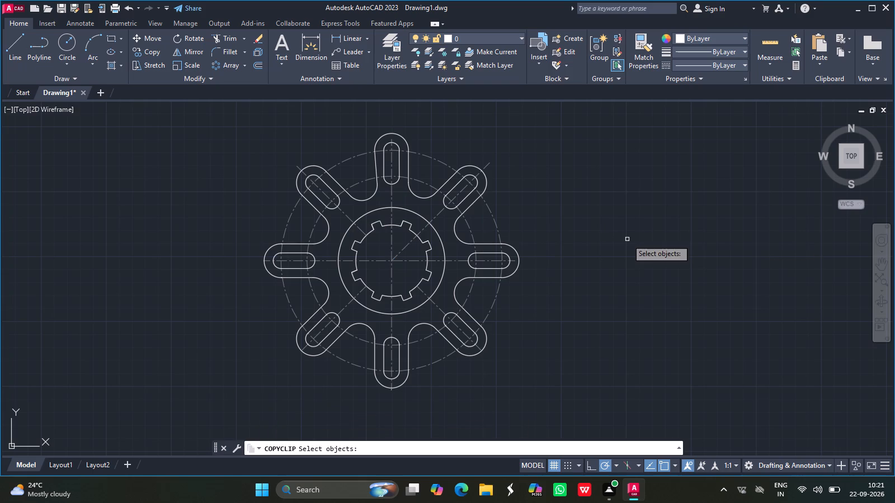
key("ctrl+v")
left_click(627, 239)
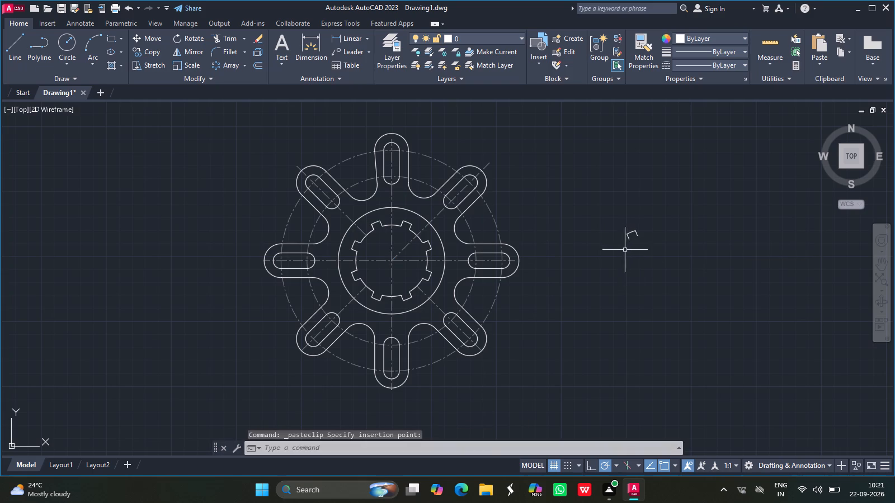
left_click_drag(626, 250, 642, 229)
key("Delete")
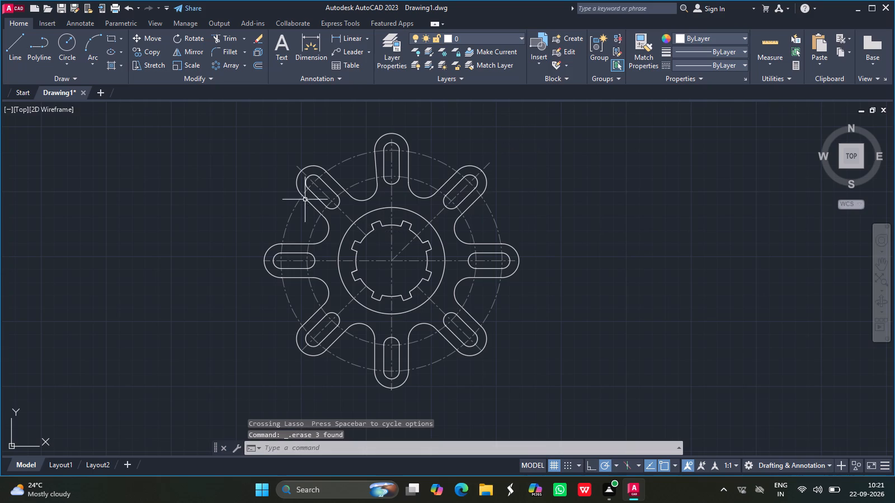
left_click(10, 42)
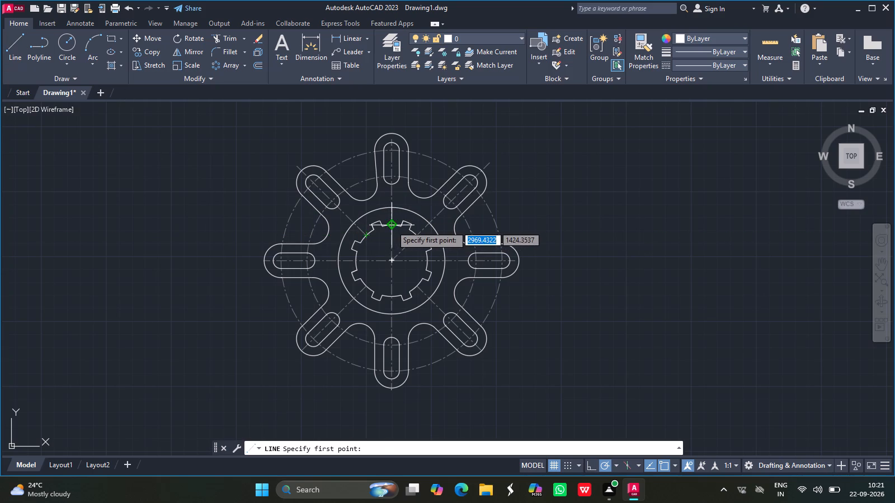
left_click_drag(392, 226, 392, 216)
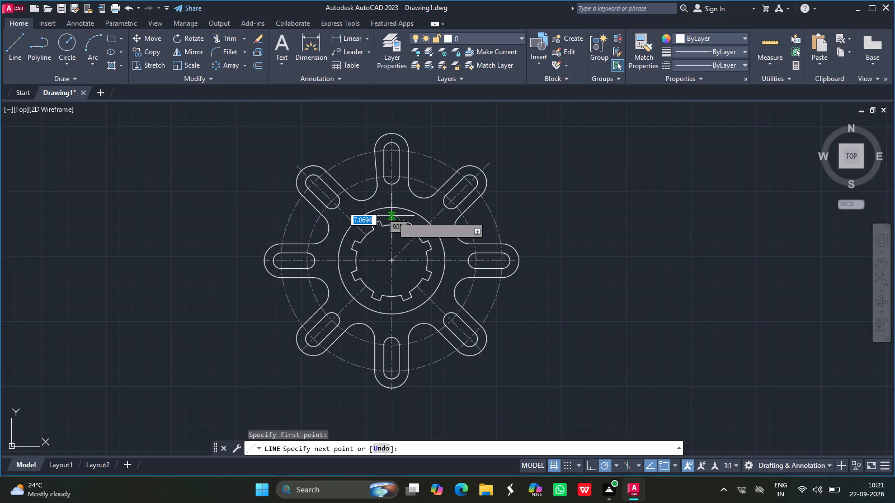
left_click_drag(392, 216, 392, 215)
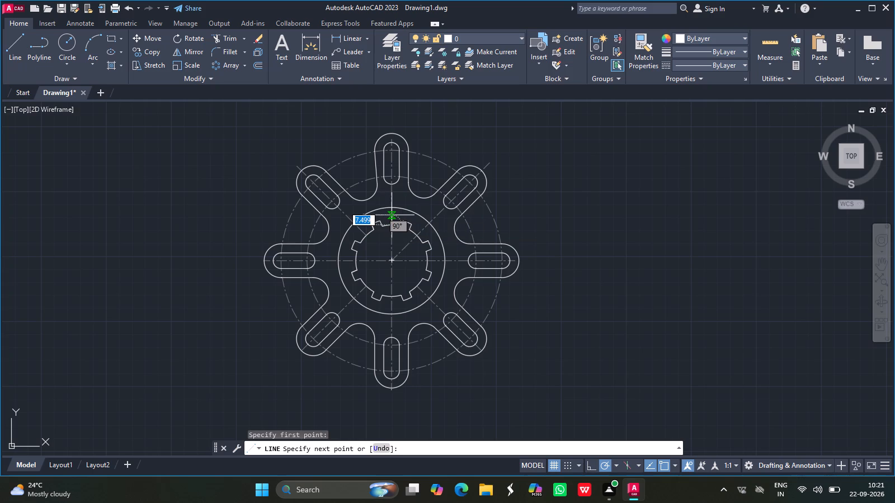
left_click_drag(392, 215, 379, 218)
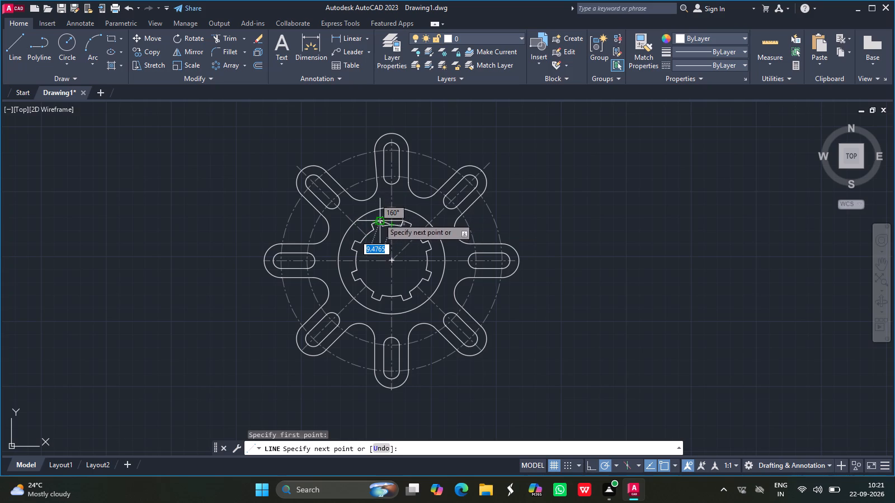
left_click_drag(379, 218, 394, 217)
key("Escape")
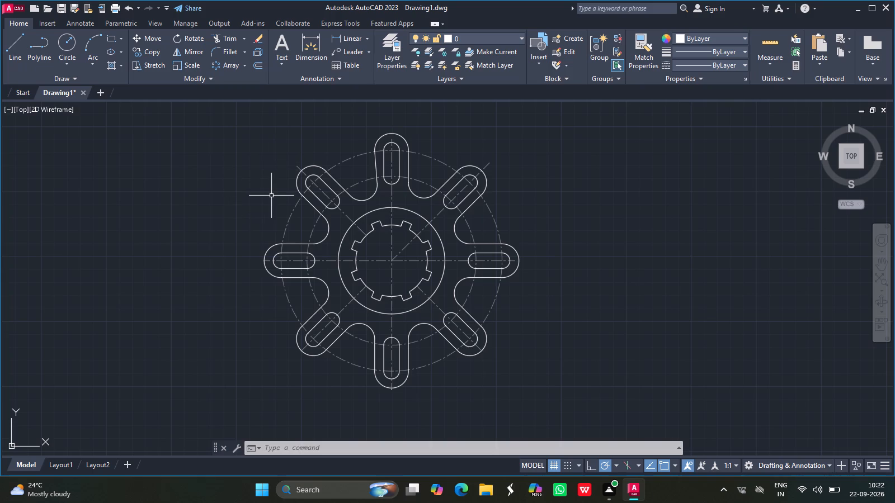
Draw a circle of diameter 64 centred on the plate's centre, around the hub notches.
left_click(72, 61)
left_click(89, 103)
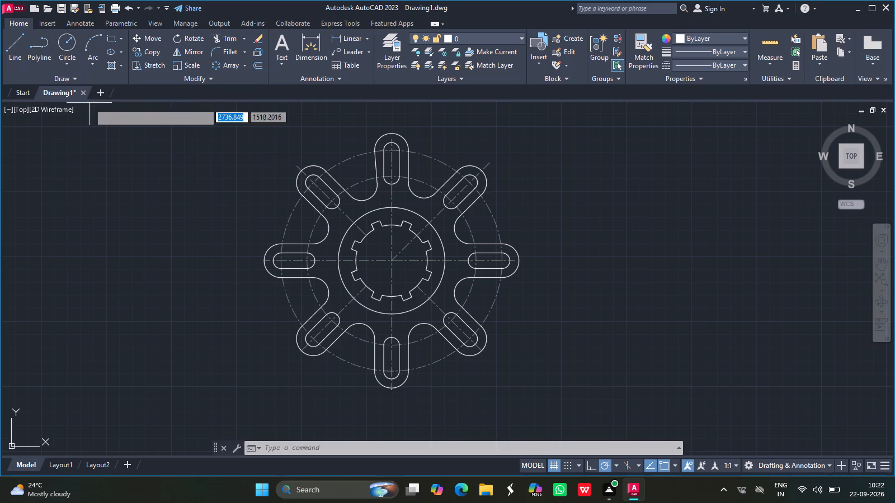
left_click_drag(393, 260, 365, 207)
type("64")
key("Return")
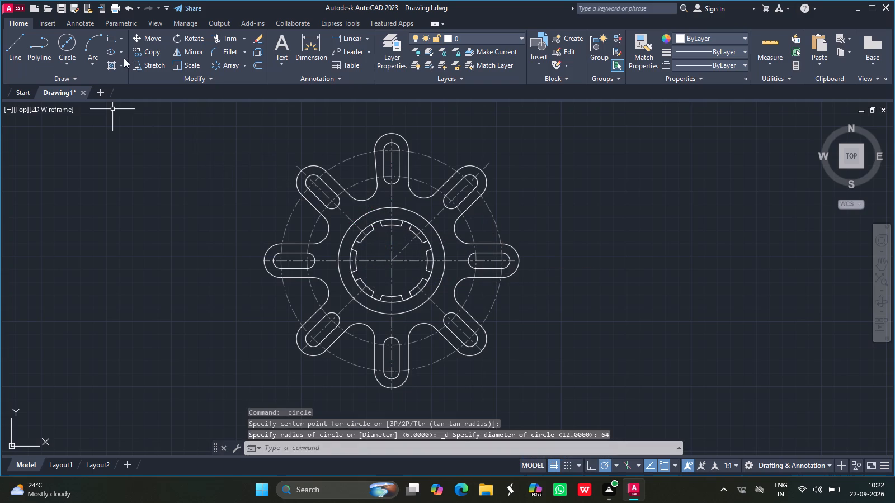
Draw a vertical and a horizontal line through the plate's centre, spanning the 64-diameter circle from quadrant to quadrant.
left_click(22, 45)
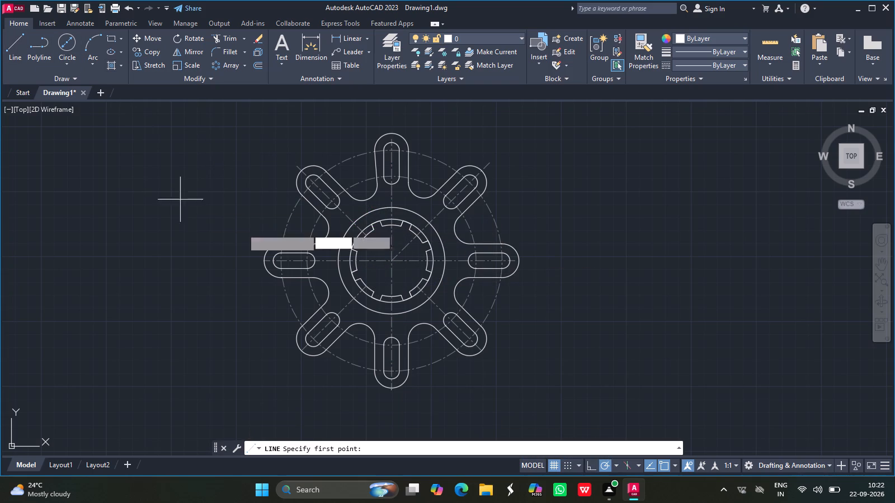
left_click_drag(393, 304, 392, 218)
left_click(392, 218)
key("Return")
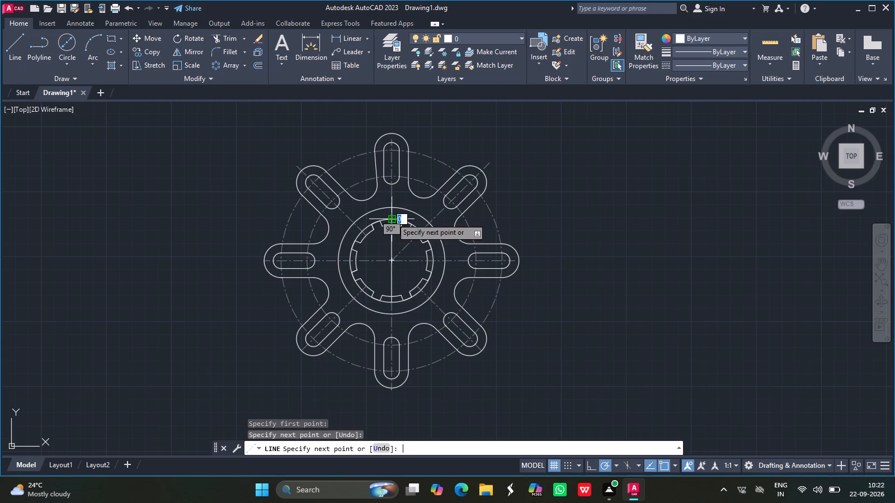
left_click(15, 41)
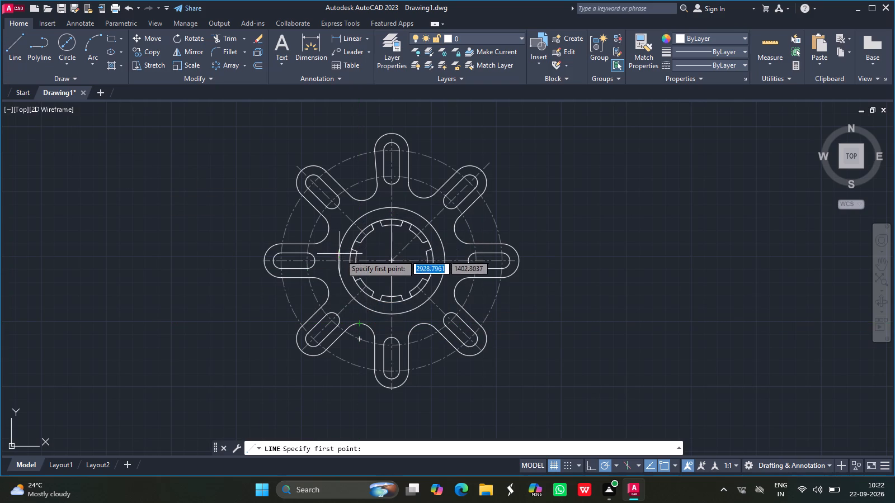
left_click_drag(348, 258, 437, 264)
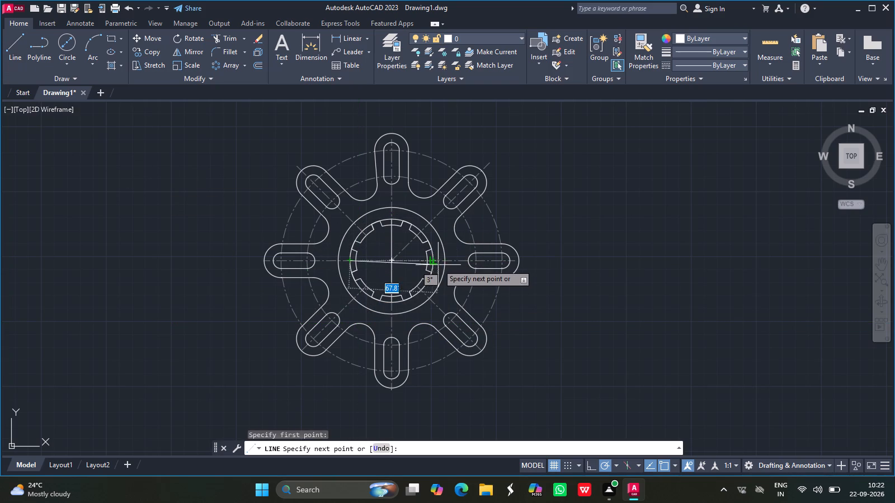
left_click_drag(437, 264, 433, 262)
left_click(433, 262)
key("Return")
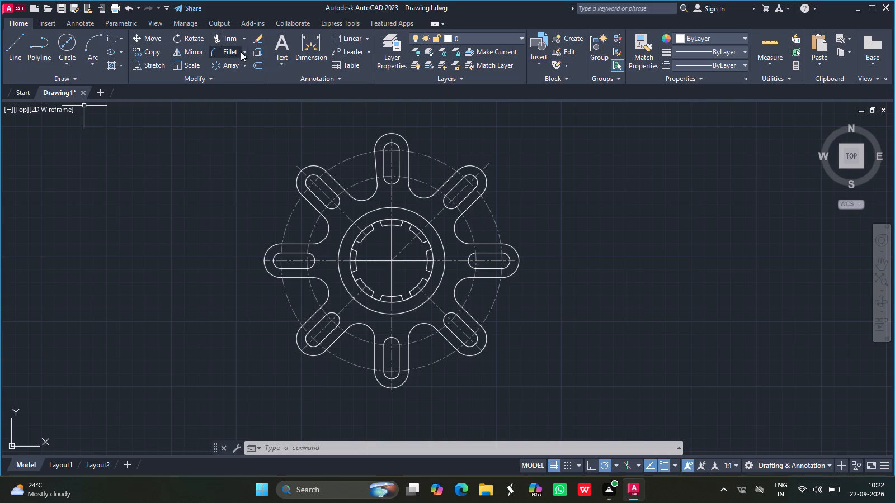
Offset the hub's solid vertical line by 3.5 to both sides.
left_click(256, 63)
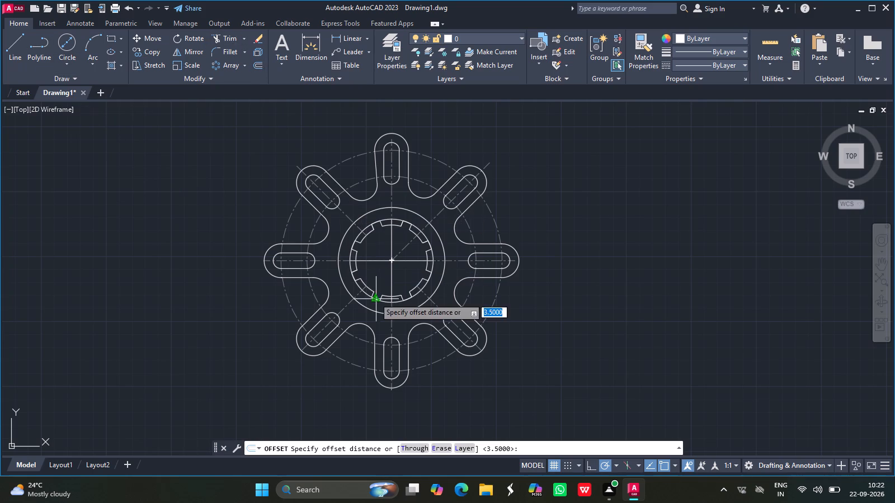
left_click(531, 446)
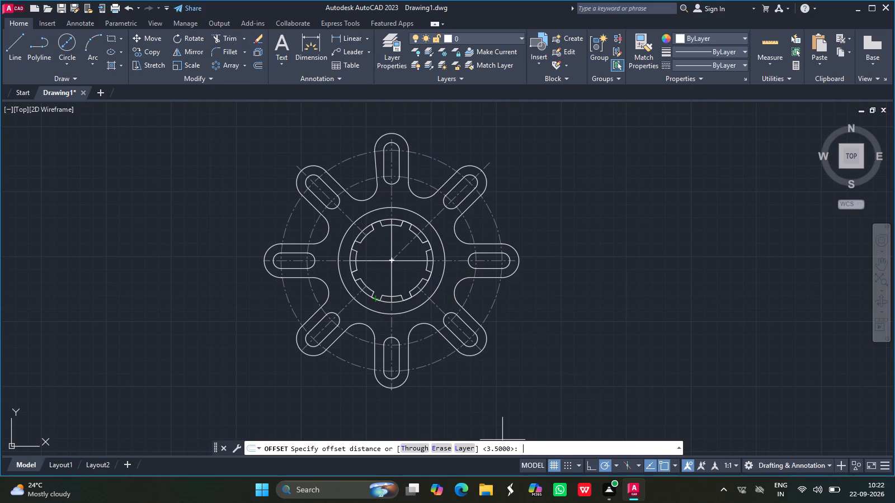
type("3.5")
key("Return")
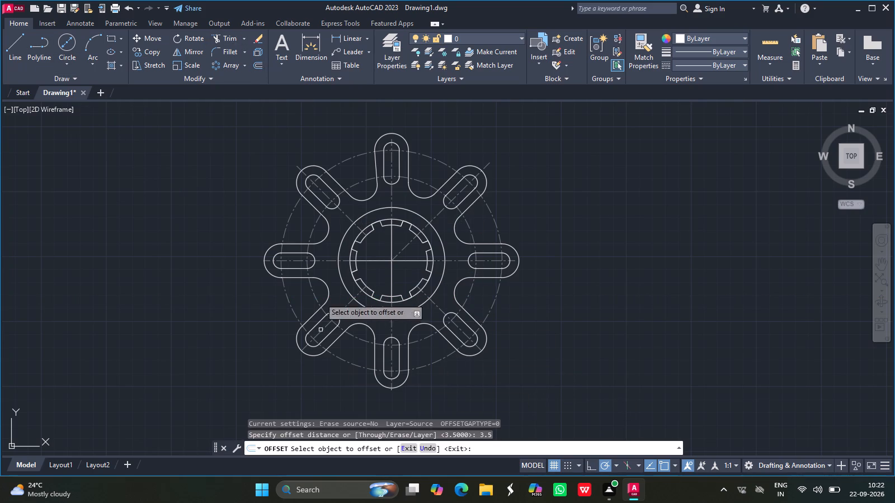
left_click(393, 241)
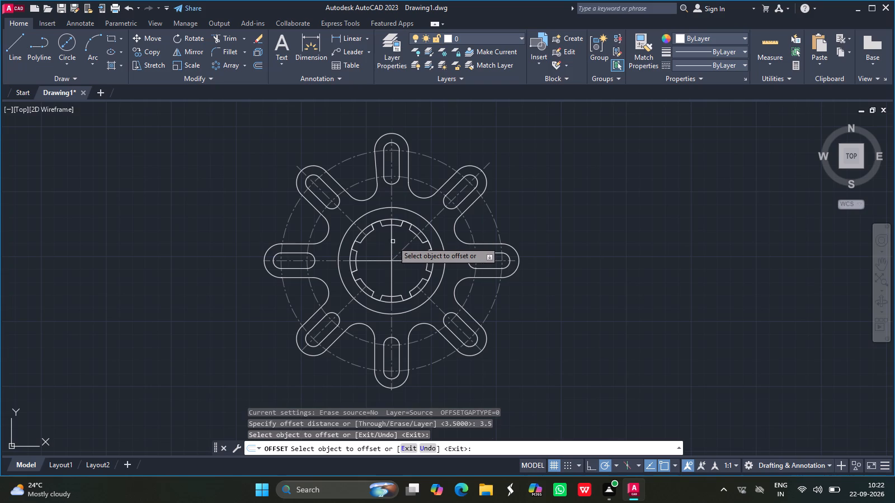
left_click_drag(392, 241, 387, 242)
left_click(387, 242)
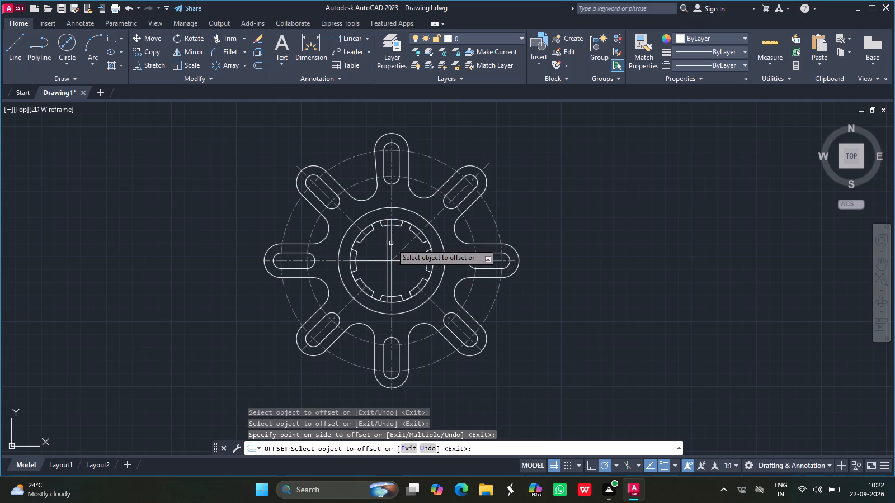
left_click_drag(391, 243, 398, 243)
left_click(398, 243)
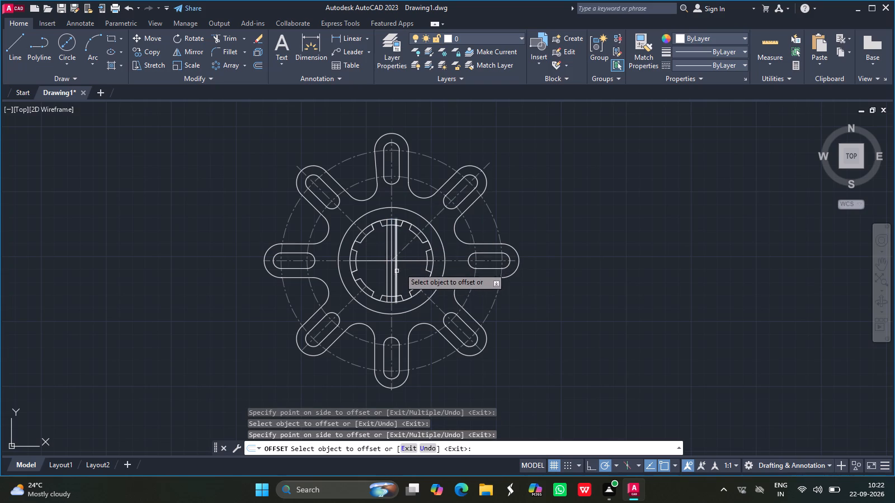
key("Return")
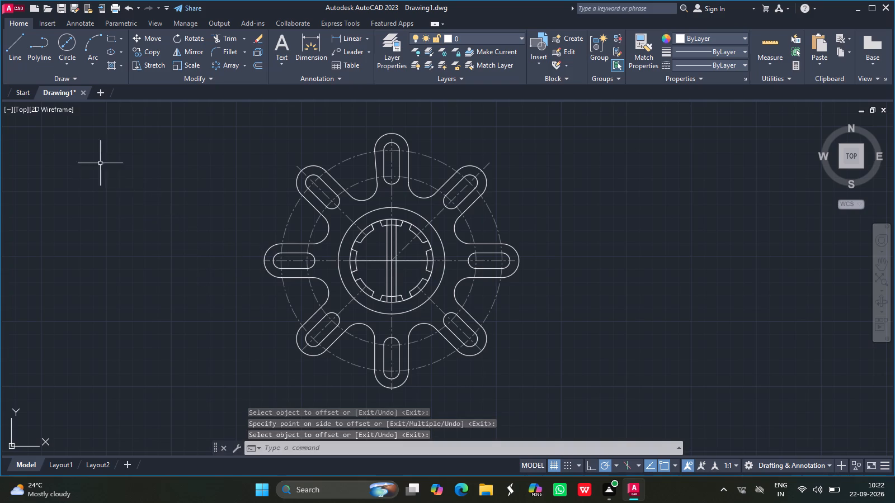
Offset the hub's solid horizontal line by 3.5 to both sides.
left_click(256, 68)
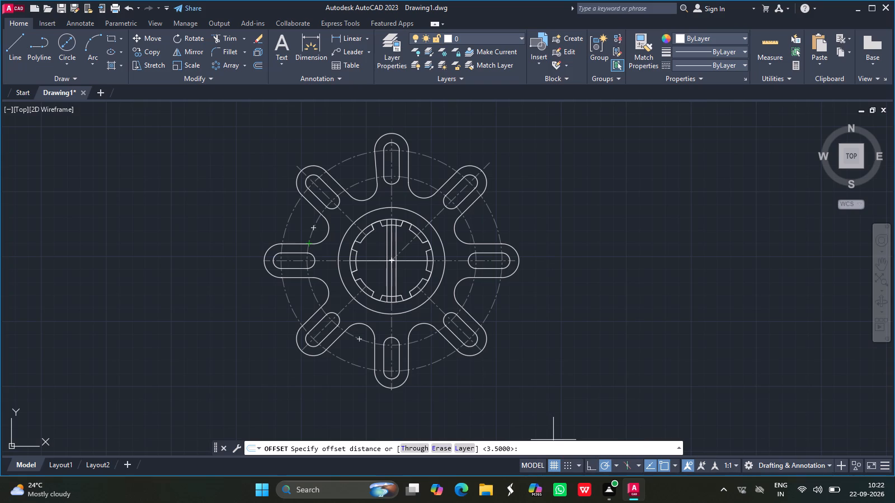
type("3.5")
key("Return")
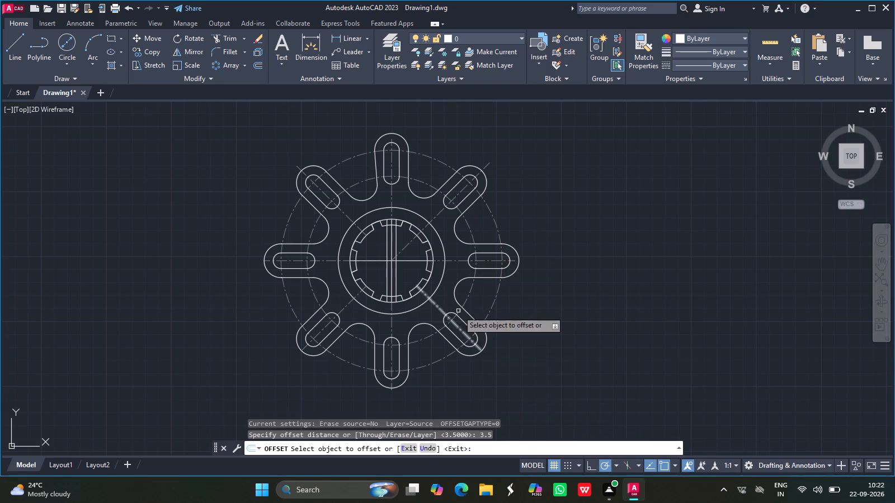
left_click_drag(409, 262, 408, 256)
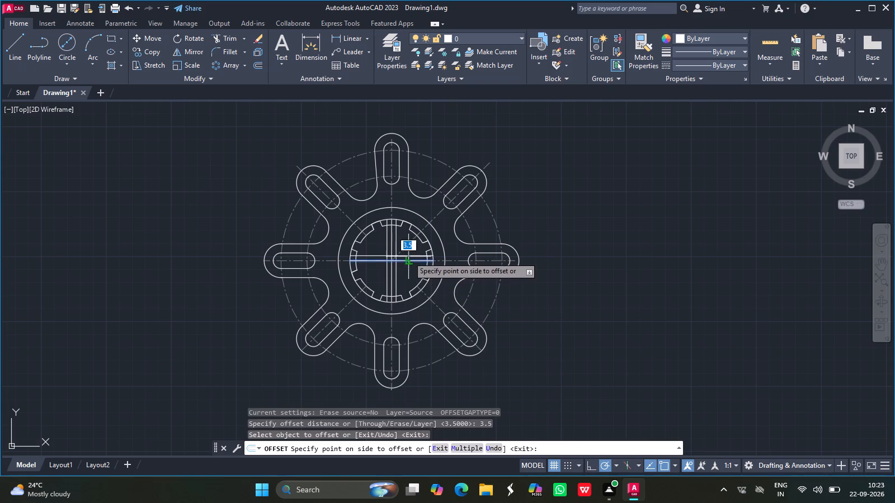
left_click_drag(408, 256, 409, 252)
left_click_drag(409, 252, 408, 261)
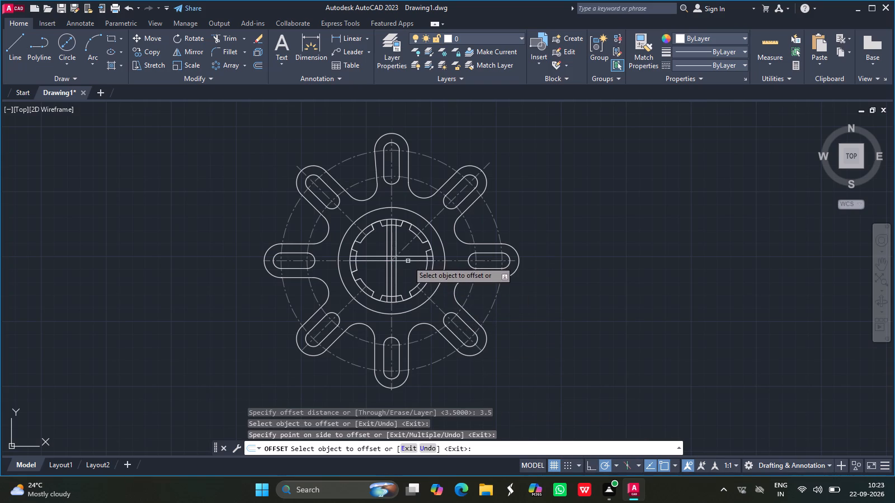
left_click_drag(408, 261, 408, 267)
left_click(408, 267)
key("Return")
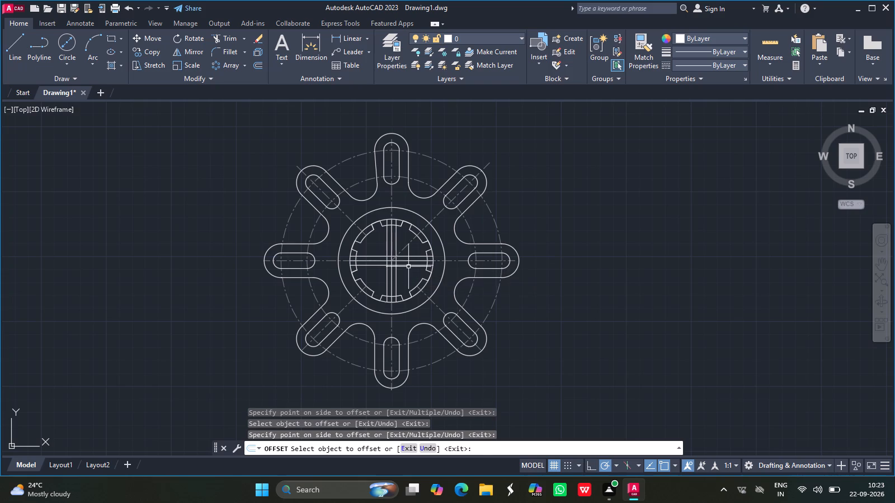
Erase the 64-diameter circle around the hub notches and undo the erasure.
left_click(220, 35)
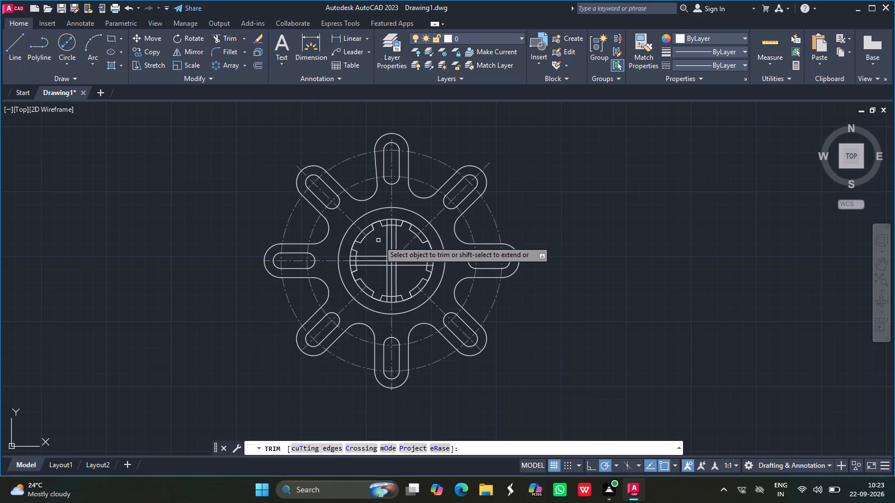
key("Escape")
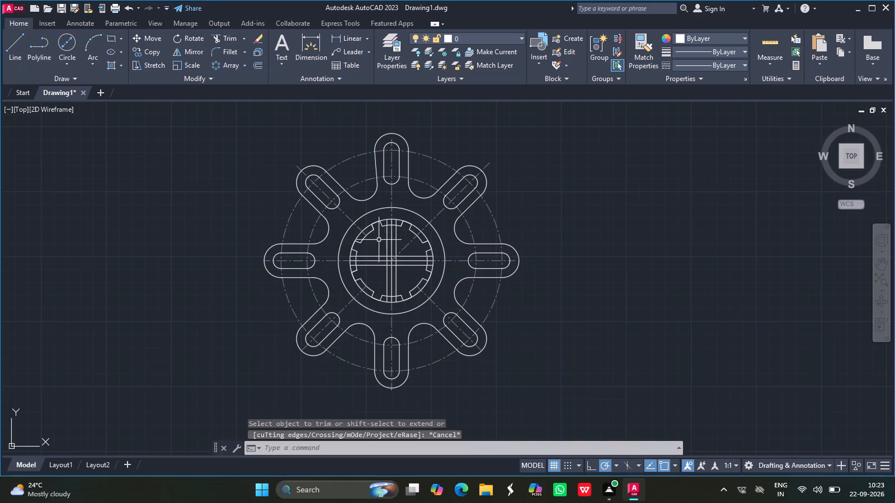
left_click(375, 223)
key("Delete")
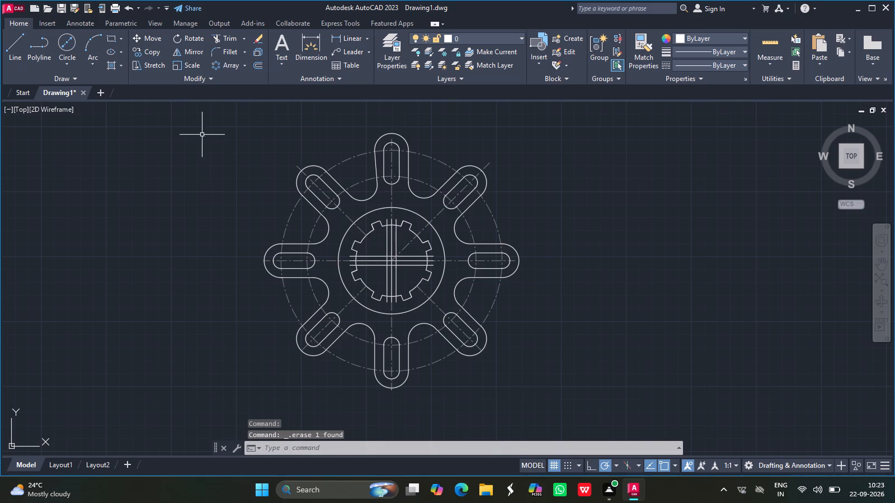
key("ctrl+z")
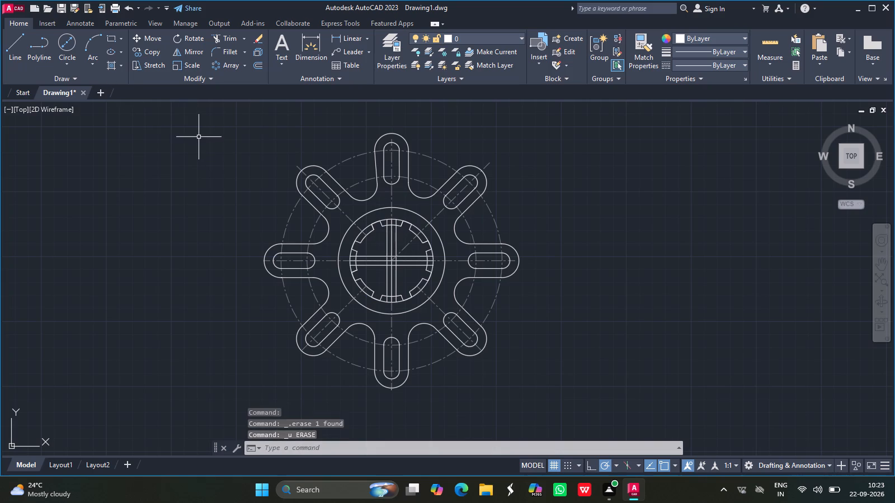
Trim the 64-diameter circle's arcs on both sides of the offset line pairs at the top, right, bottom and left of the hub.
left_click(224, 39)
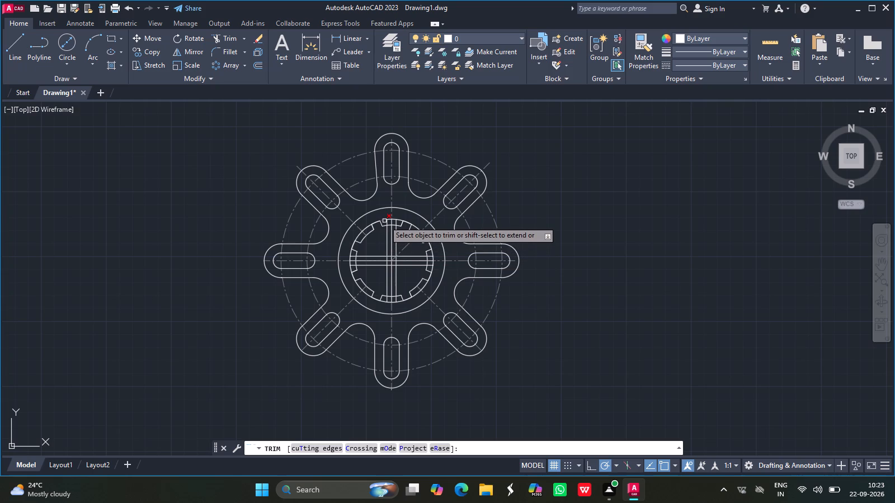
left_click_drag(384, 221, 402, 220)
left_click(402, 220)
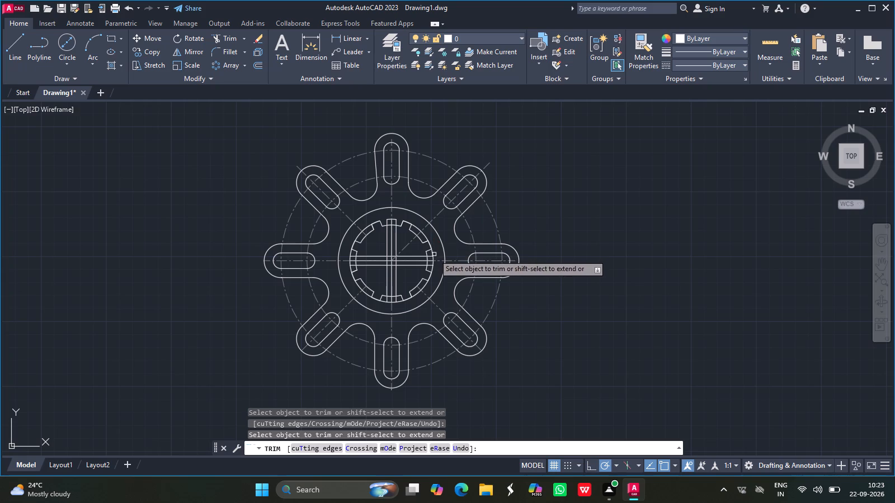
left_click_drag(432, 254, 434, 271)
left_click(434, 271)
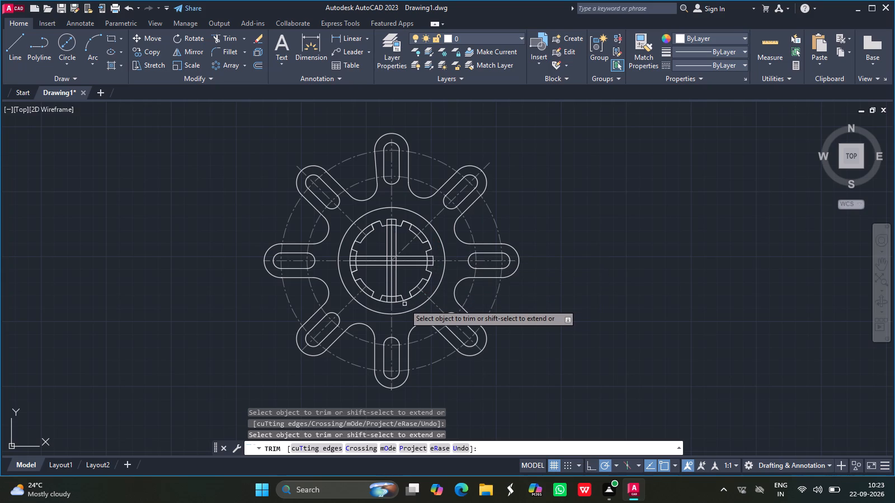
left_click_drag(399, 301, 384, 303)
left_click(384, 303)
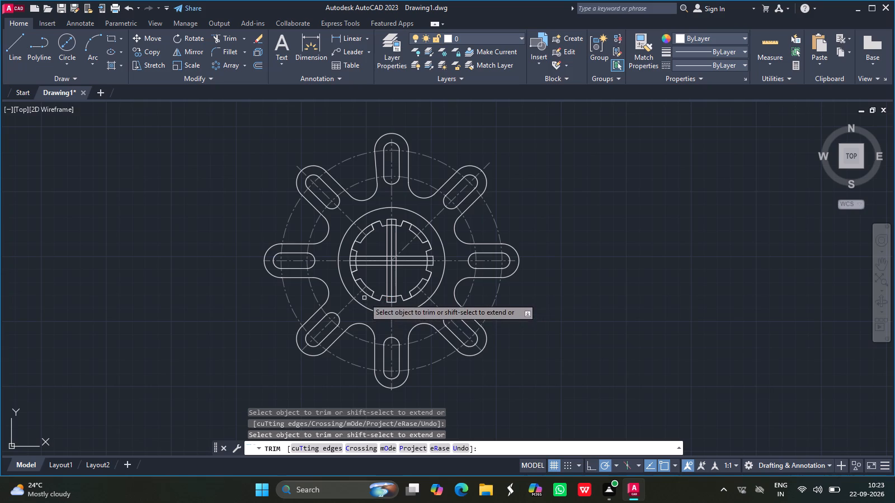
left_click_drag(350, 269, 342, 254)
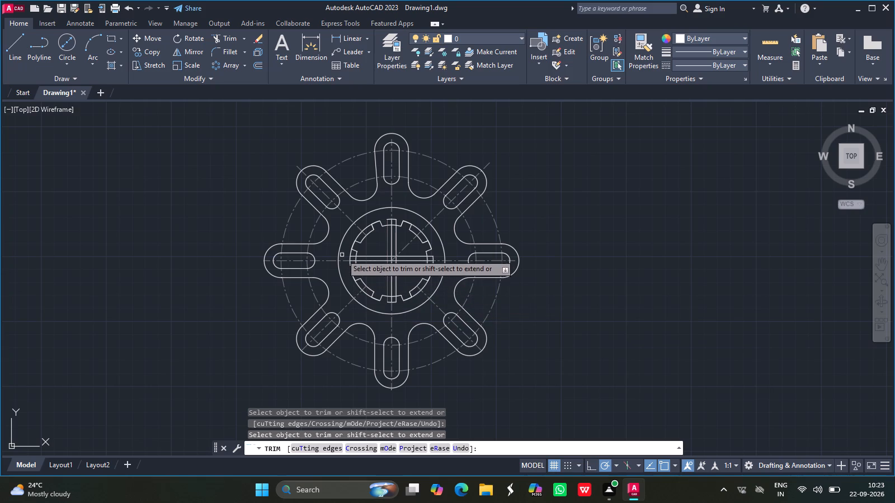
left_click_drag(342, 254, 351, 253)
left_click(351, 253)
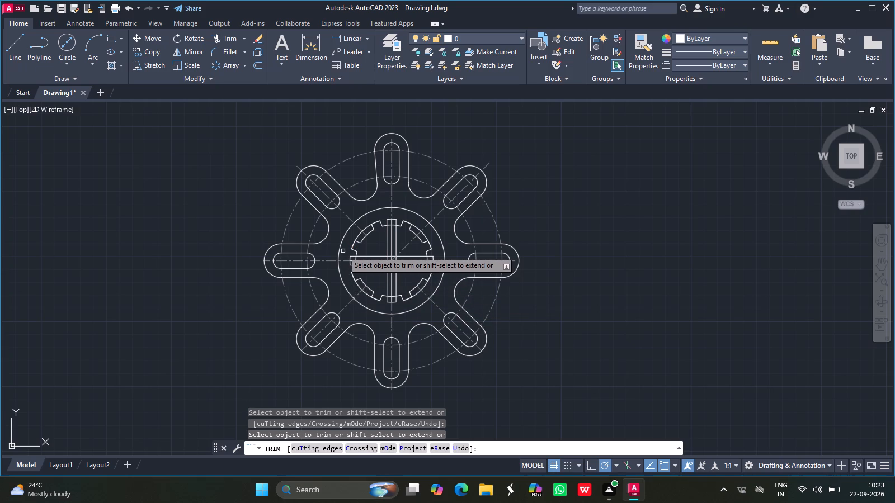
key("Return")
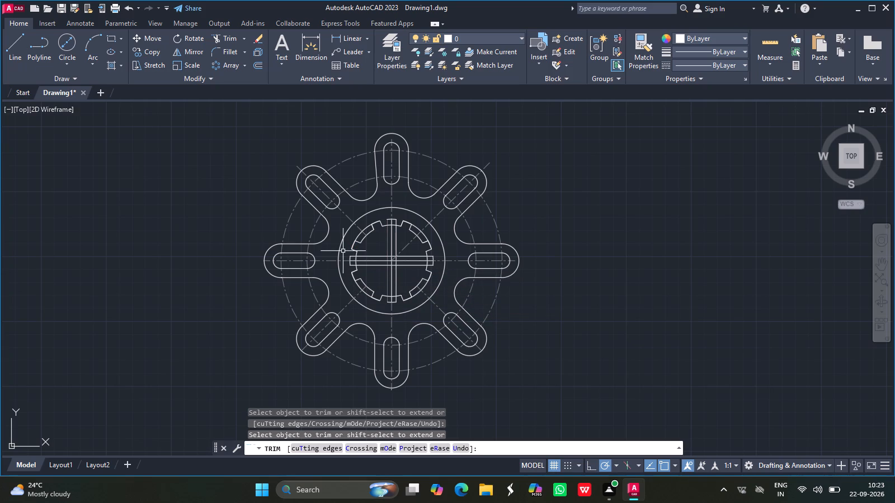
Erase the four remaining 64-diameter arcs outside the hub's diagonal notches, between the offset line pairs.
left_click(367, 227)
key("Delete")
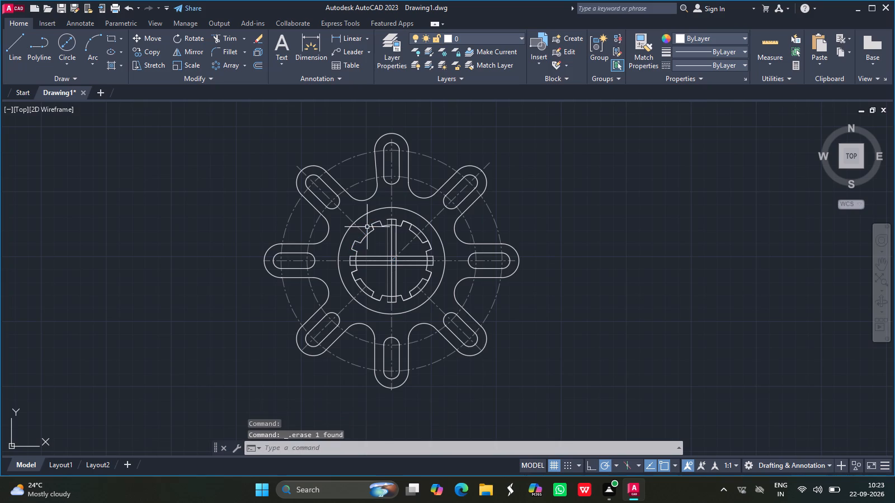
left_click(416, 227)
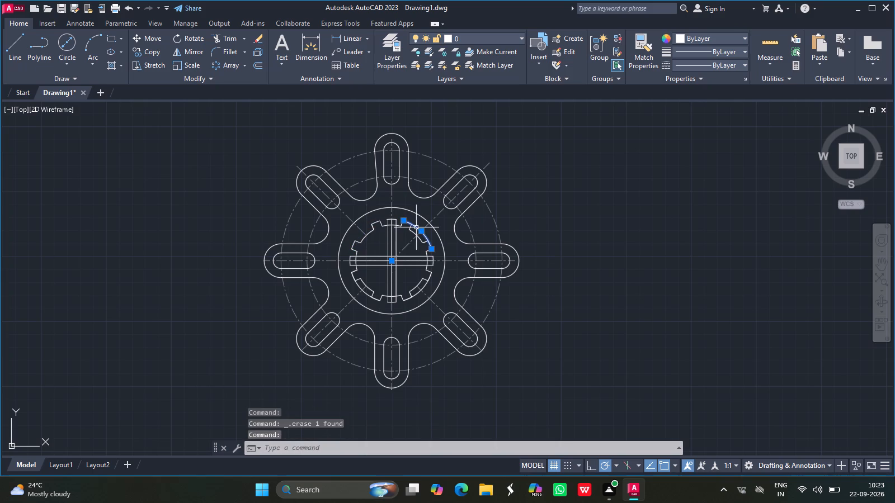
key("Delete")
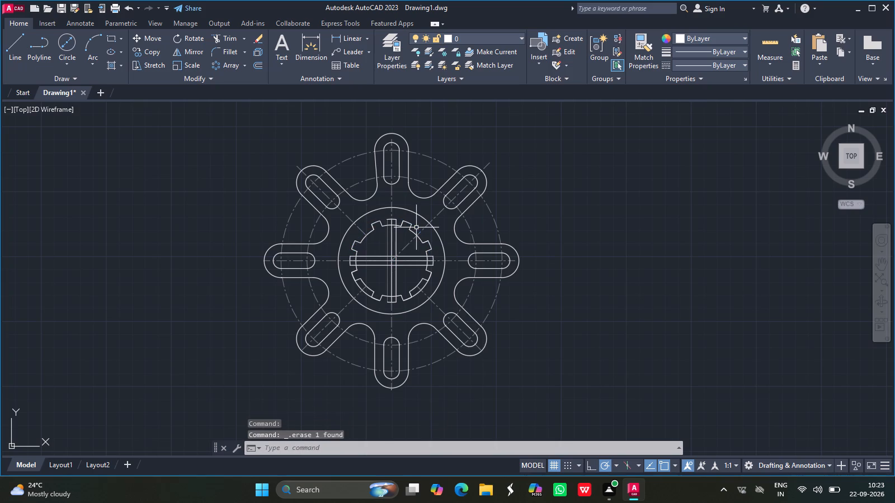
left_click(430, 279)
key("Delete")
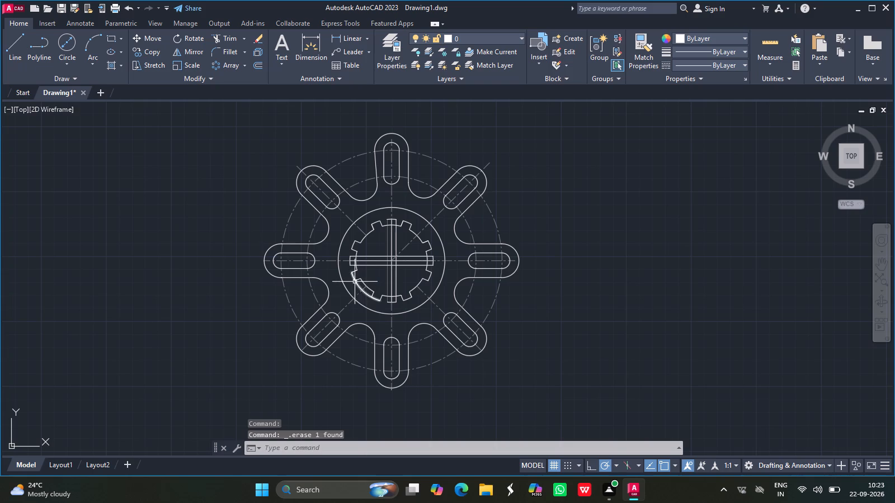
left_click(354, 281)
key("ctrl+z")
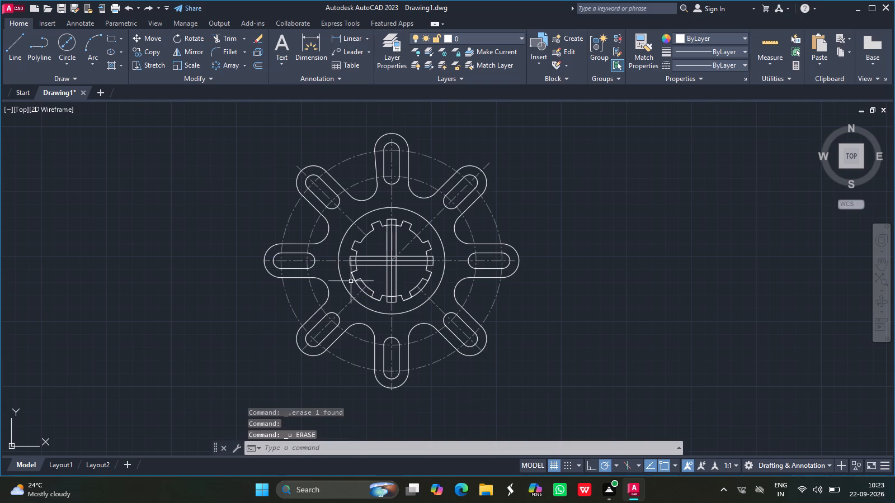
left_click(354, 279)
key("Delete")
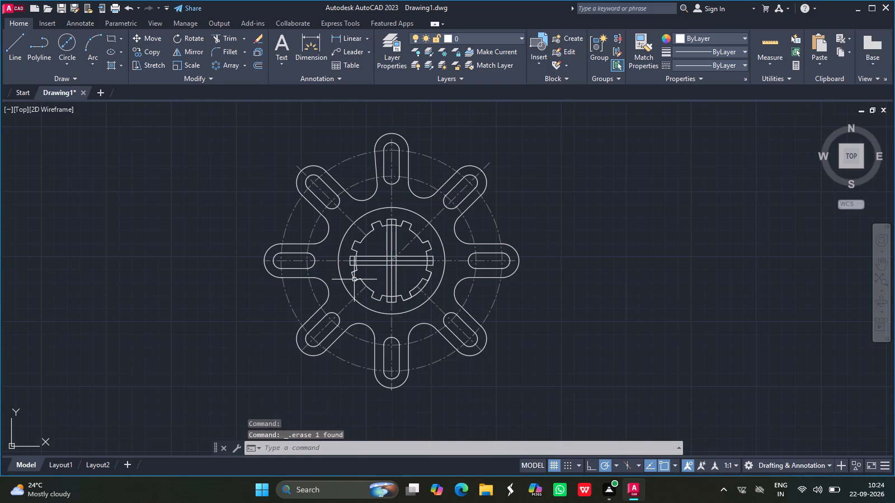
left_click(416, 294)
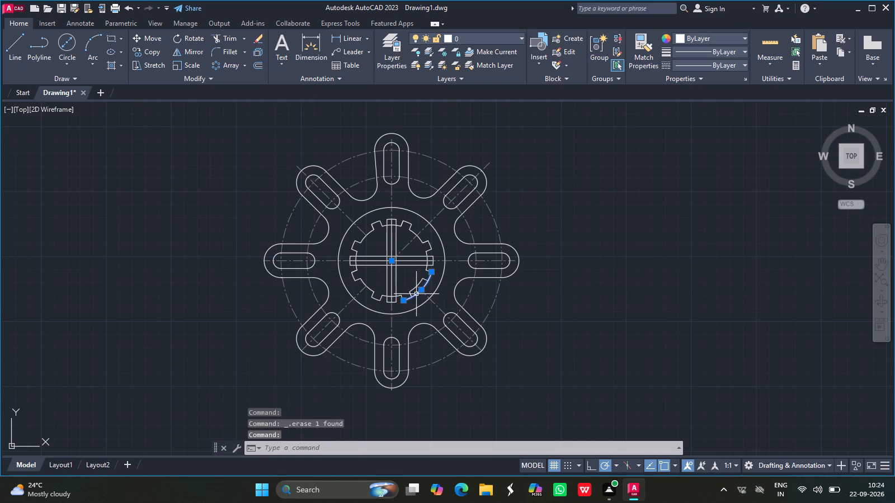
key("Delete")
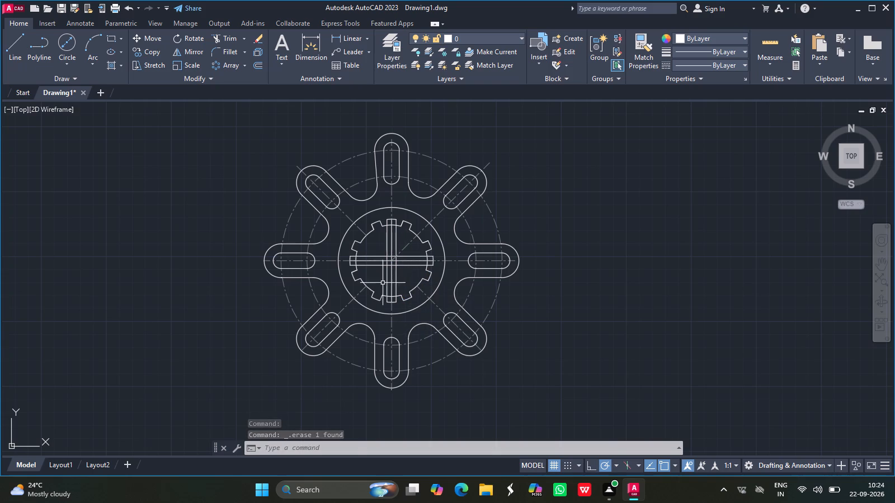
Trim the inner hub circle's arcs between the offset line pairs at the top, bottom, left and right notches.
left_click_drag(228, 39, 376, 189)
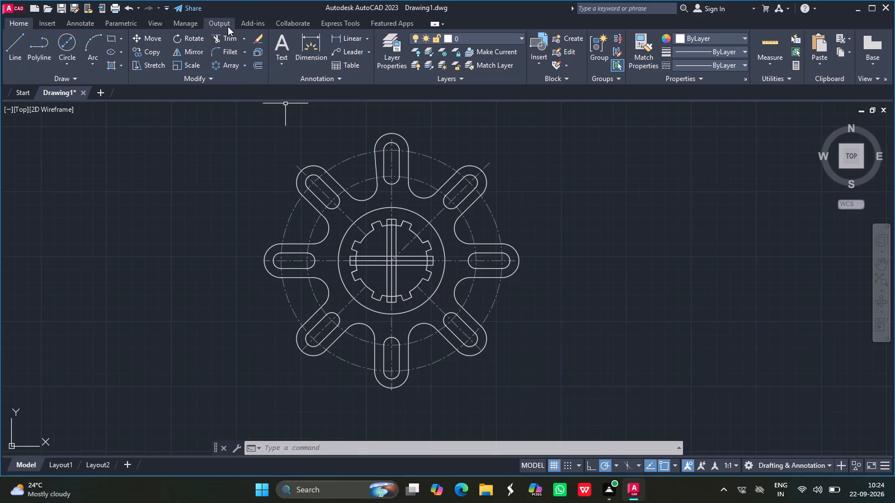
left_click(227, 37)
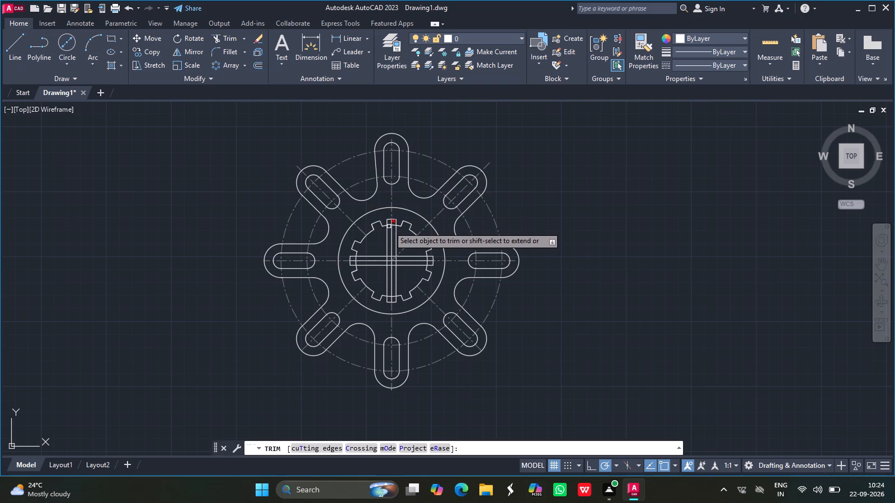
left_click(389, 226)
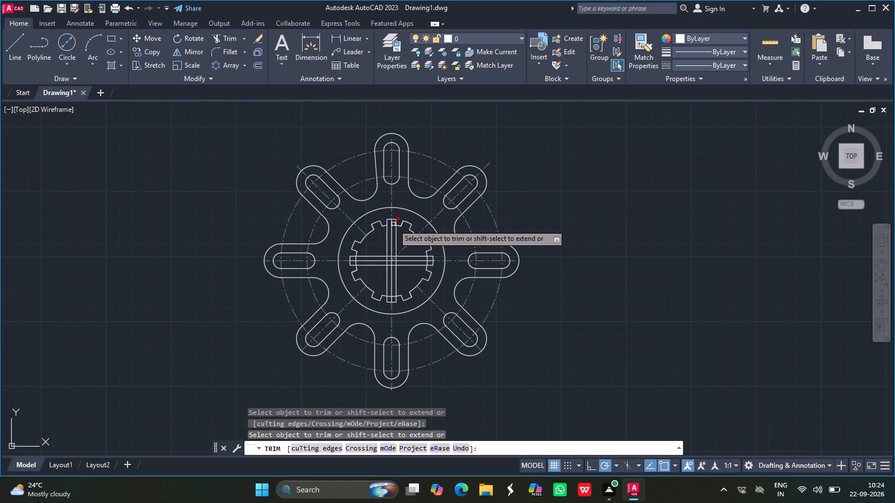
left_click(393, 224)
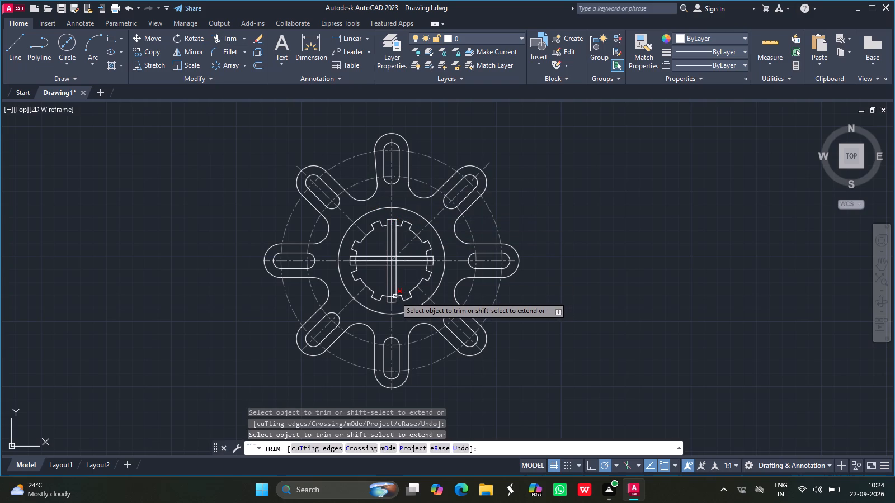
left_click_drag(394, 296, 389, 296)
left_click(389, 296)
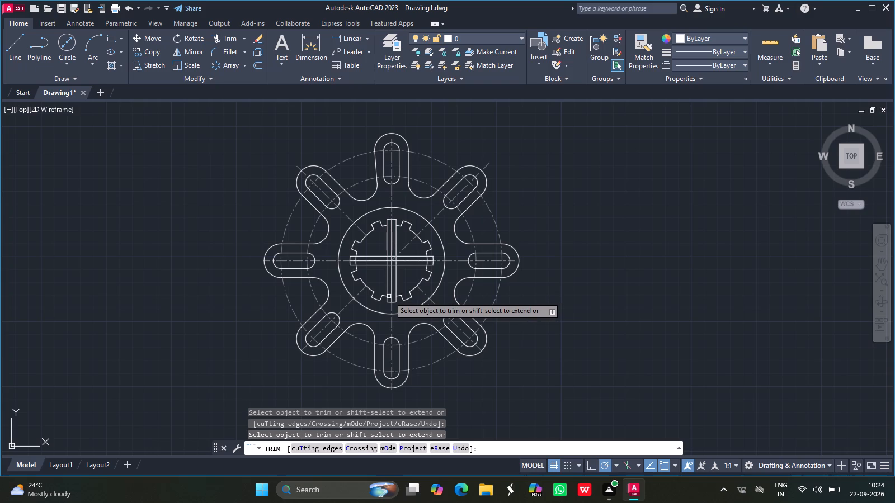
left_click(356, 263)
left_click_drag(356, 259, 427, 260)
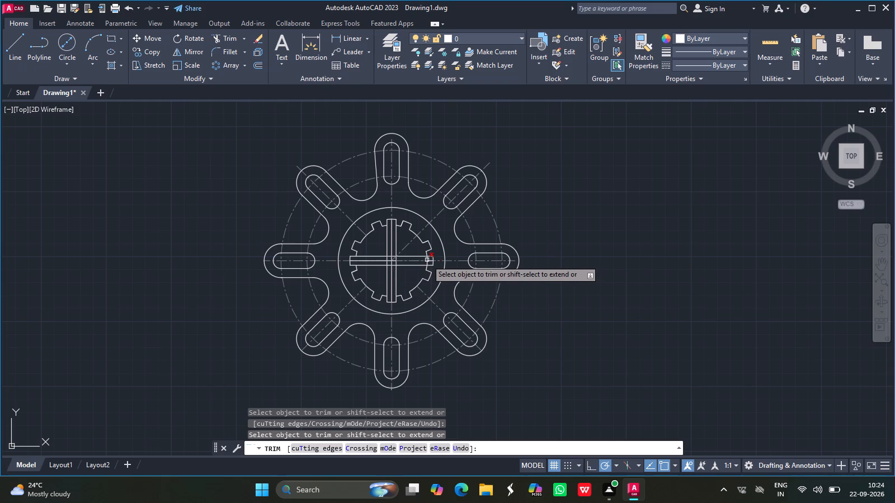
left_click(427, 260)
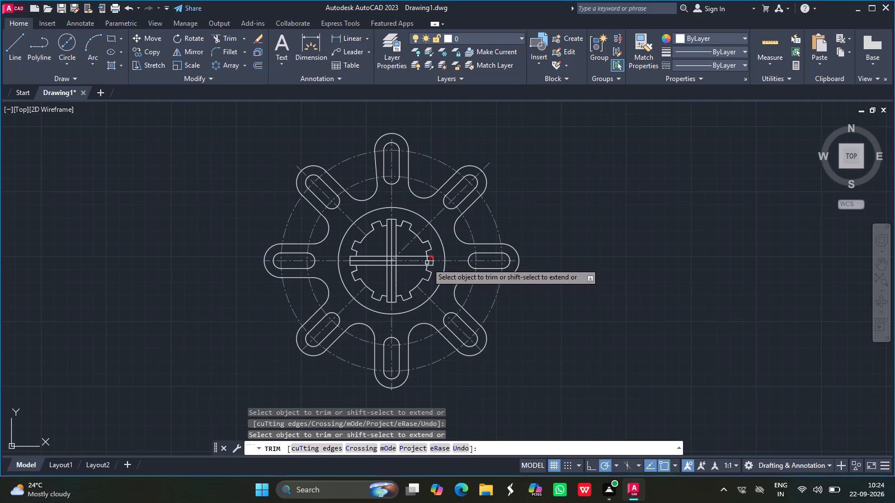
left_click_drag(427, 263, 427, 257)
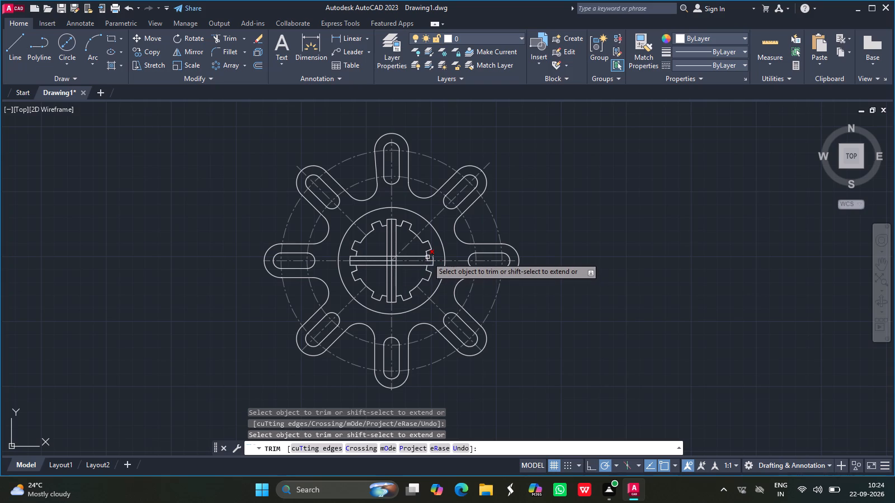
left_click(427, 258)
key("Return")
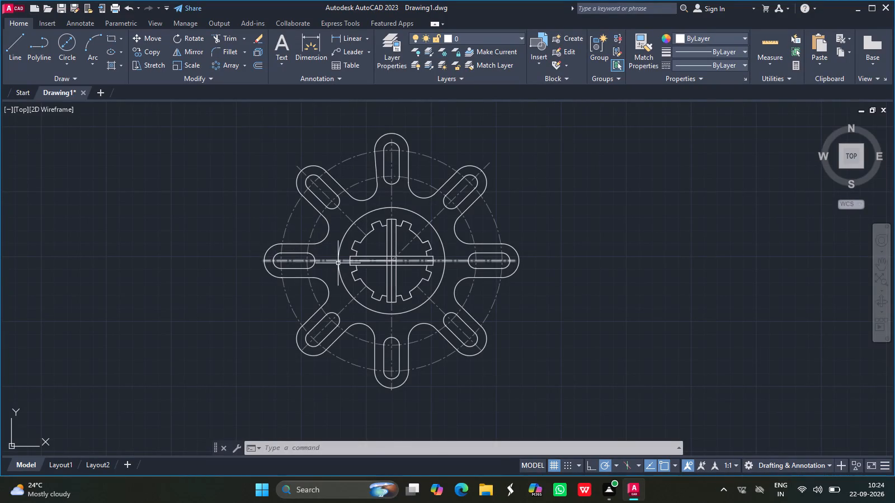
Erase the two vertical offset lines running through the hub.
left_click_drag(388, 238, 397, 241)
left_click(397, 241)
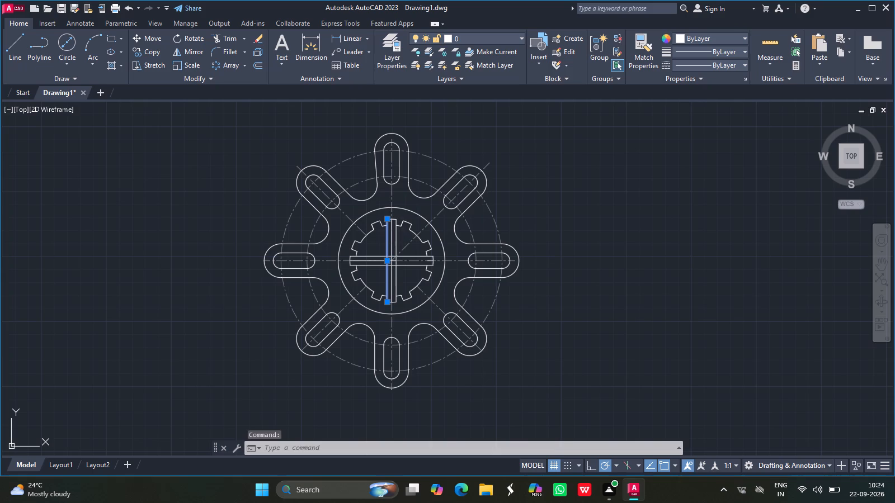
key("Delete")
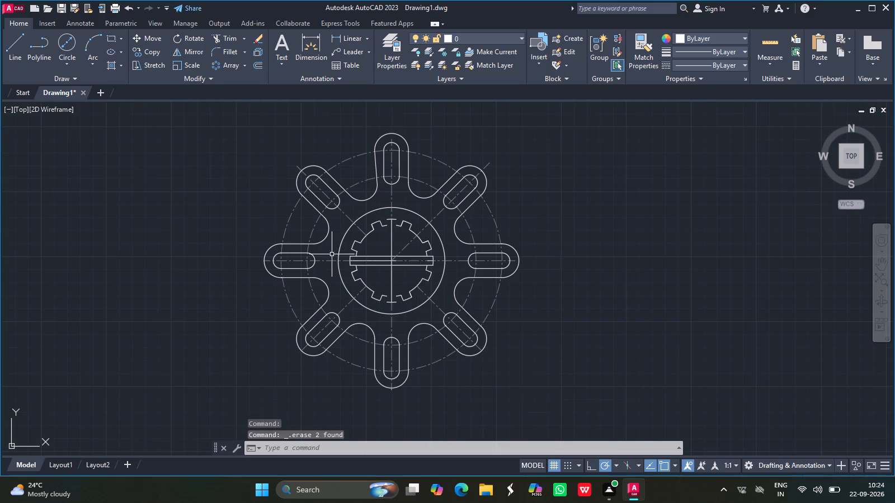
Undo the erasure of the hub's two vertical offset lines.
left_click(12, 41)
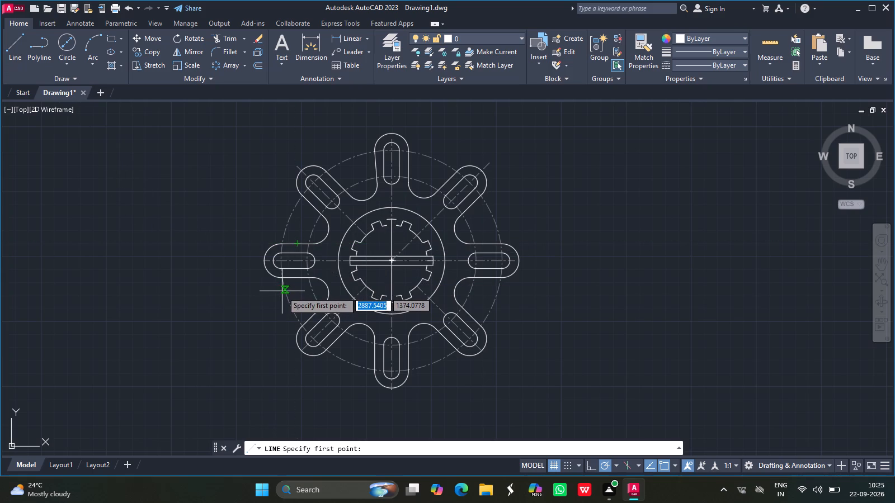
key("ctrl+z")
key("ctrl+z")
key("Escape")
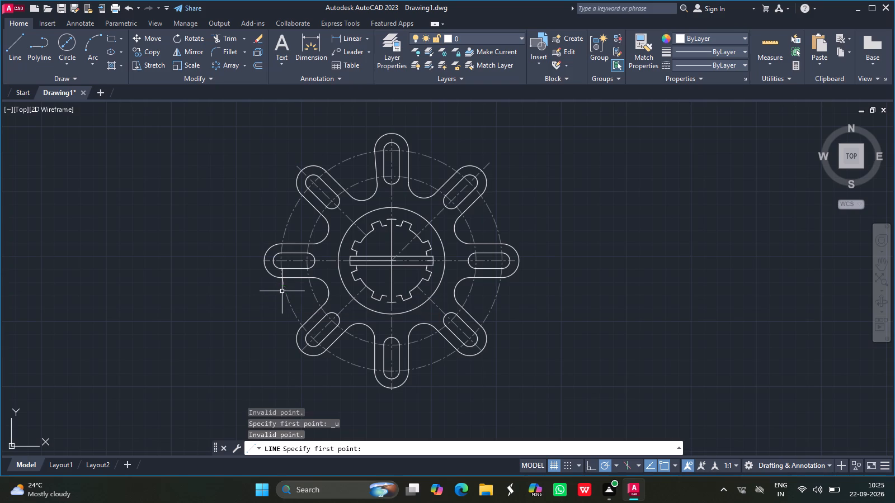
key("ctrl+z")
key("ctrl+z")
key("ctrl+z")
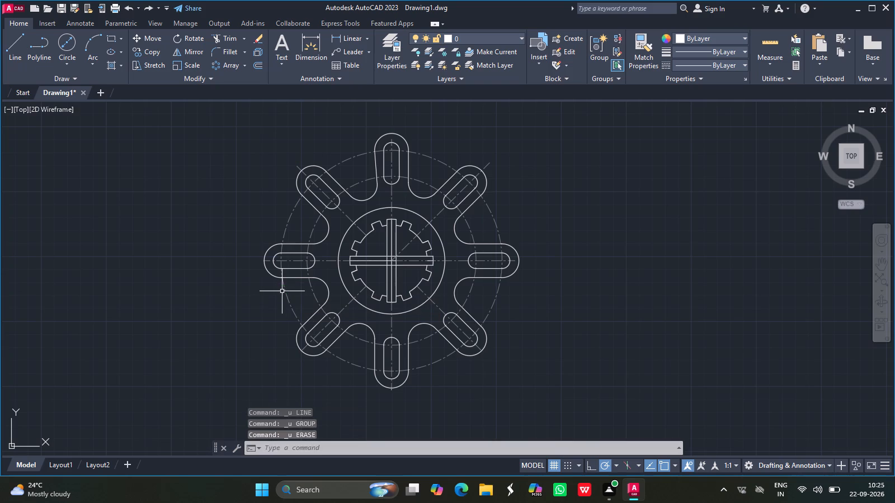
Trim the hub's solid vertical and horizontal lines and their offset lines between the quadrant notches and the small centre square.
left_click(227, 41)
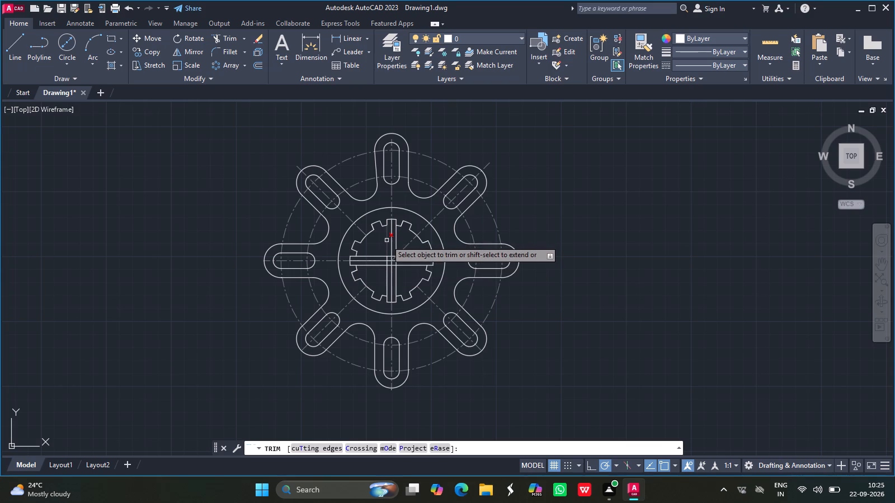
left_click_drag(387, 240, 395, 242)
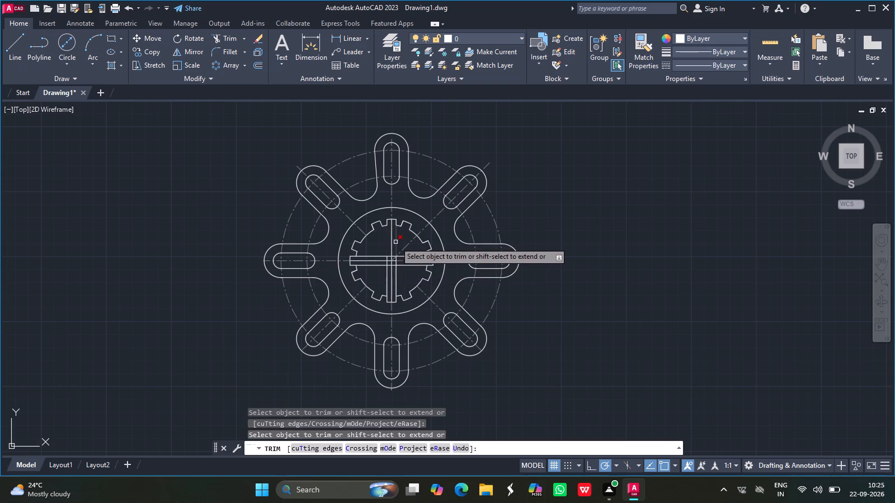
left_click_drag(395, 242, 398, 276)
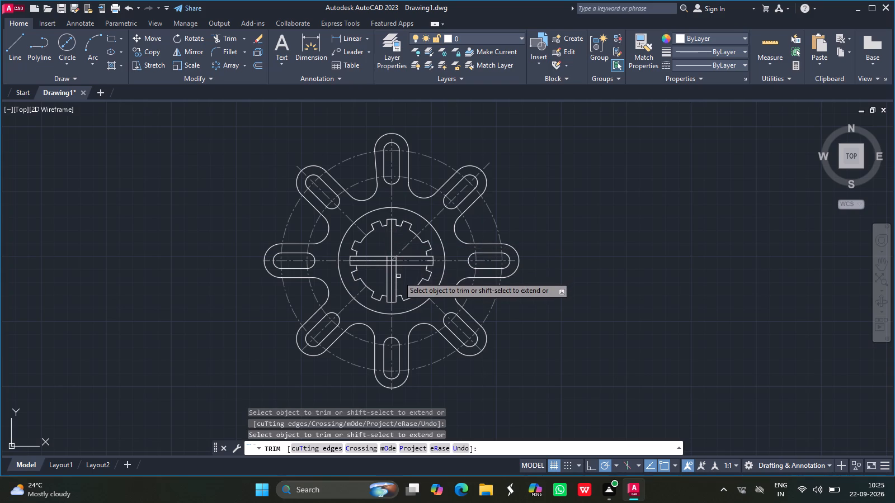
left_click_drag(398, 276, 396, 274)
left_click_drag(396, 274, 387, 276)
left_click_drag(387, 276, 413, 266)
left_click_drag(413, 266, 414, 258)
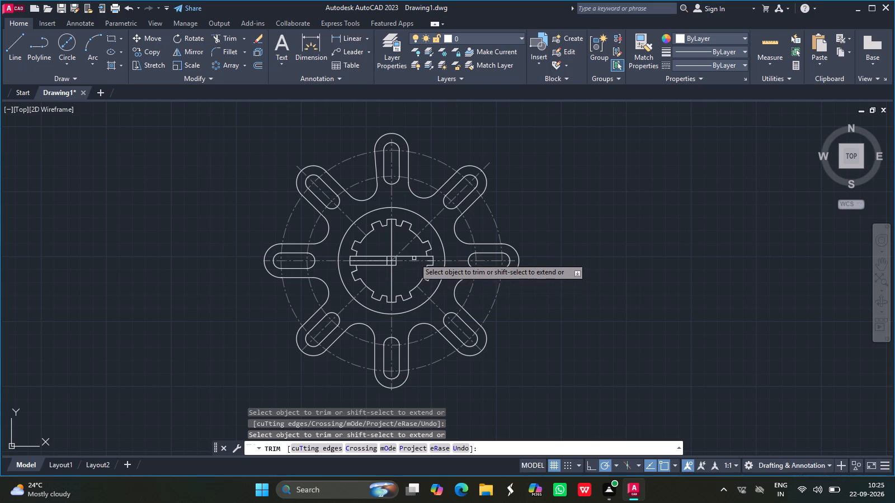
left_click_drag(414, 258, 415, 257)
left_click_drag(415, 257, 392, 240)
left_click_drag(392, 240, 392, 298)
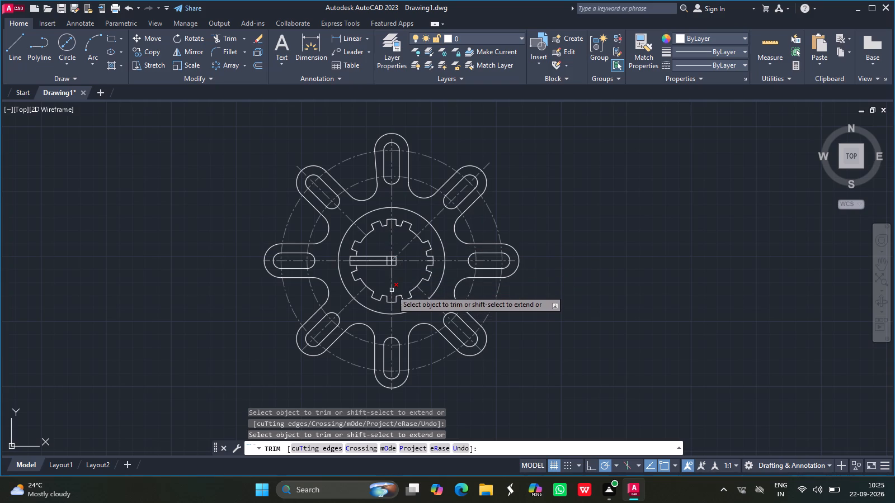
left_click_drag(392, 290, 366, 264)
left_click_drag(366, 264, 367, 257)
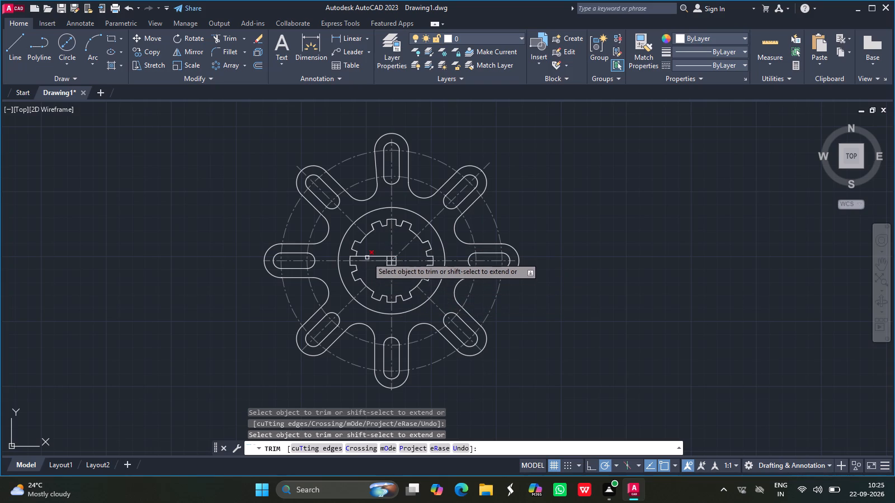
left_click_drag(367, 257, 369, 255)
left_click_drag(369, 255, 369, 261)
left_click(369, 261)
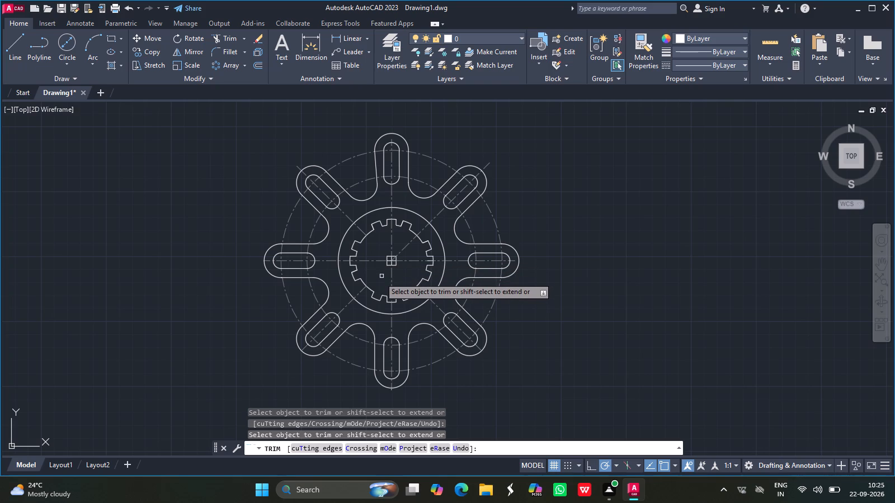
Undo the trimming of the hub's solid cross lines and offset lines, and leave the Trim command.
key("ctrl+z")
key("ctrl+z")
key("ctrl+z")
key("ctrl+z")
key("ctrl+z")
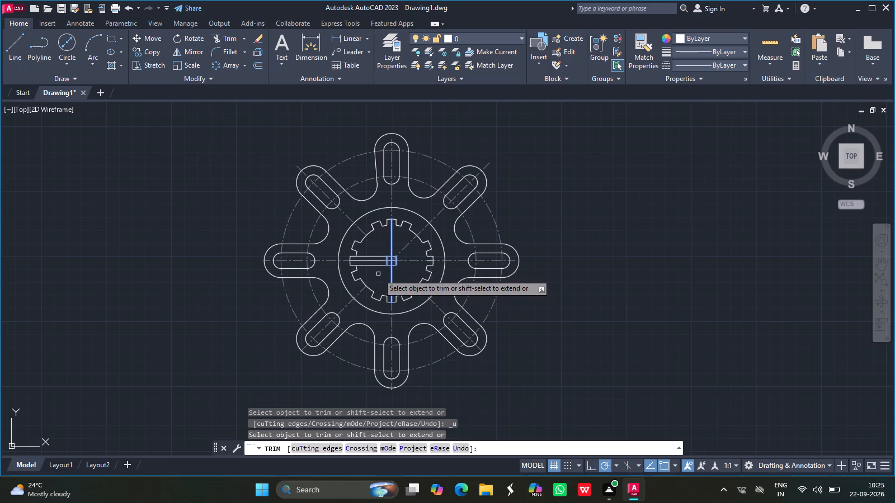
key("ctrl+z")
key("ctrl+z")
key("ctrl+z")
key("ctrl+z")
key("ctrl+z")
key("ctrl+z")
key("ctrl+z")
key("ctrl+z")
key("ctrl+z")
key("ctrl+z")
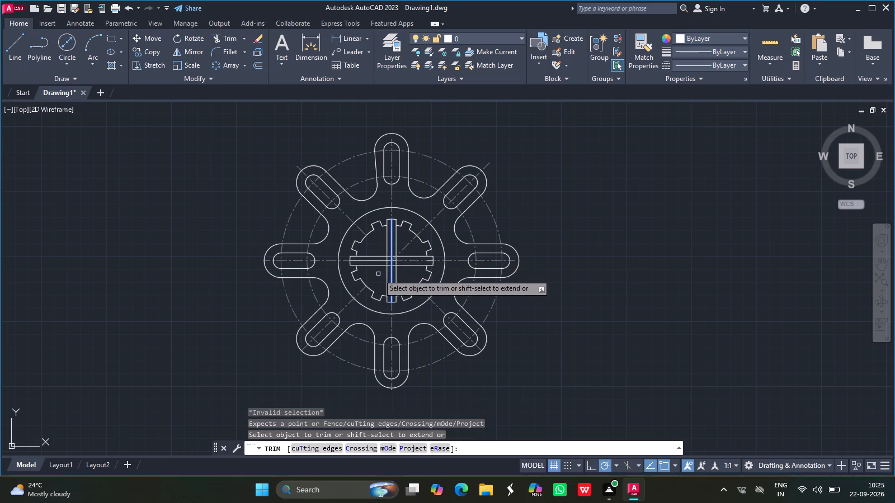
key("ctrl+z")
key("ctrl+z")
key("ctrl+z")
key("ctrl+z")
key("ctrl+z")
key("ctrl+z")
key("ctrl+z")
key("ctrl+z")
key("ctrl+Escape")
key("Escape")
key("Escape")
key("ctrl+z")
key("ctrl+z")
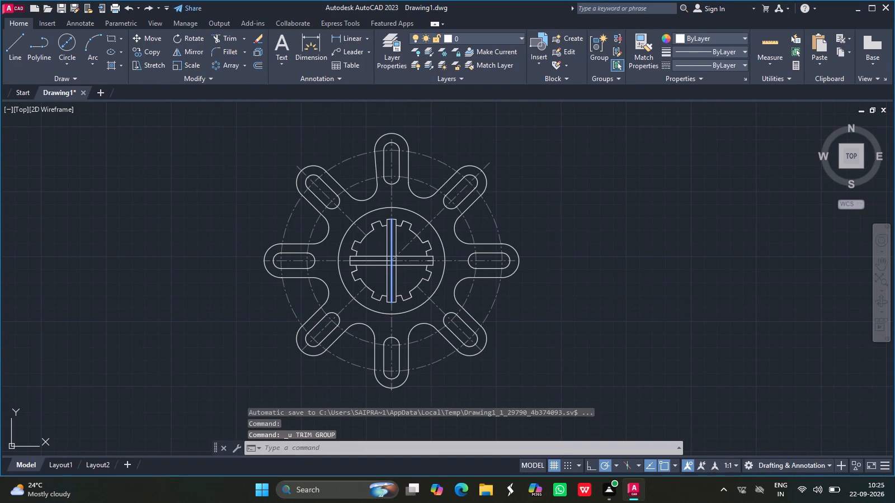
Undo the hub's quadrant-notch work, back through the erasures, trims, offsets and cross lines to before the extra circle around the notches.
key("ctrl+z")
key("ctrl+z")
key("ctrl+z")
key("ctrl+z")
key("ctrl+z")
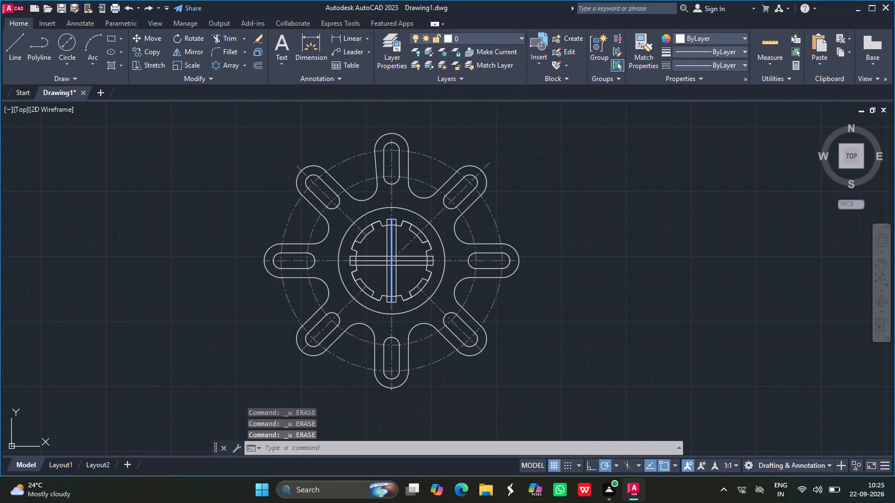
key("ctrl+z")
key("ctrl+z")
key("ctrl+z")
key("ctrl+z")
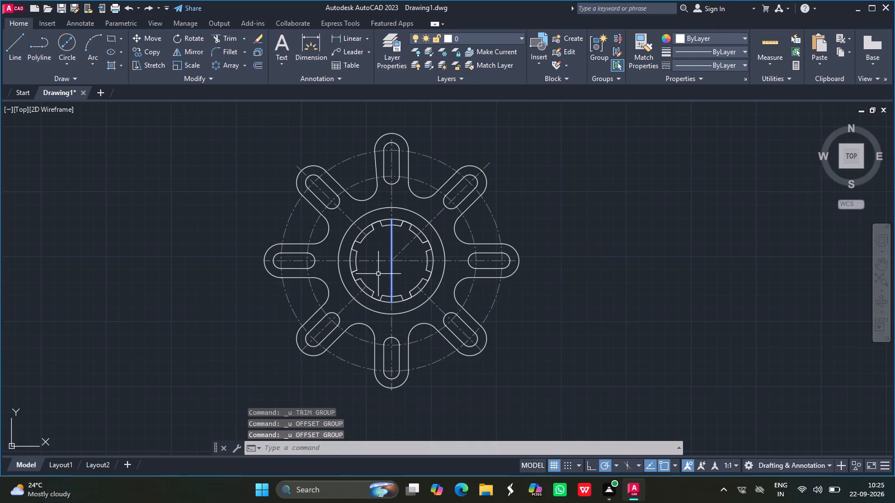
key("ctrl+z")
key("ctrl+z")
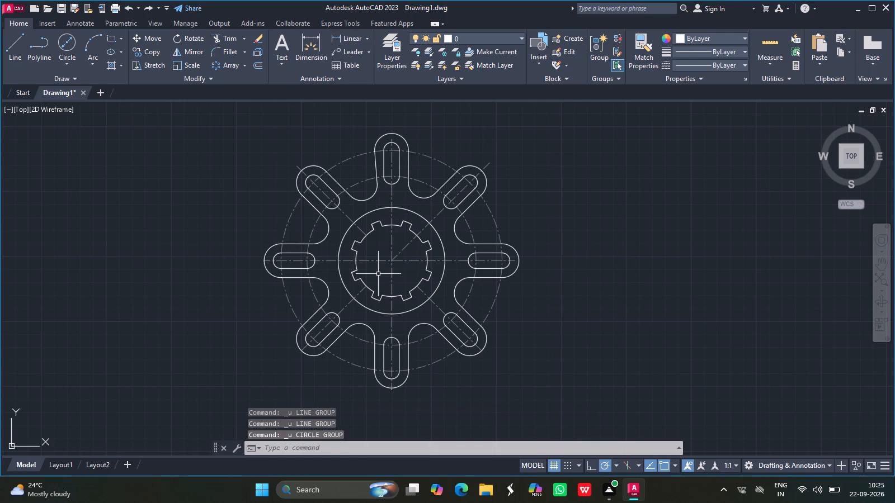
key("Return")
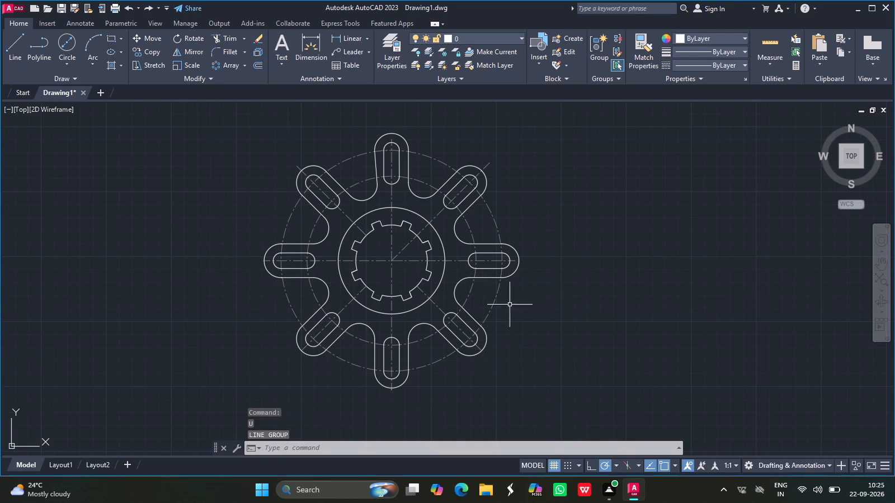
Add a horizontal linear dimension across the hub notch just left of the top quadrant, placed above the hub's outer circle.
left_click(337, 36)
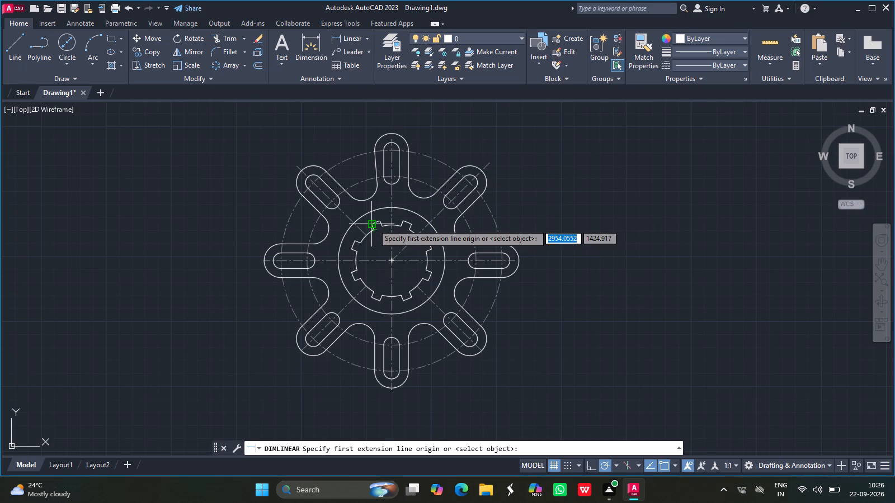
left_click_drag(373, 224, 380, 221)
left_click_drag(380, 221, 373, 210)
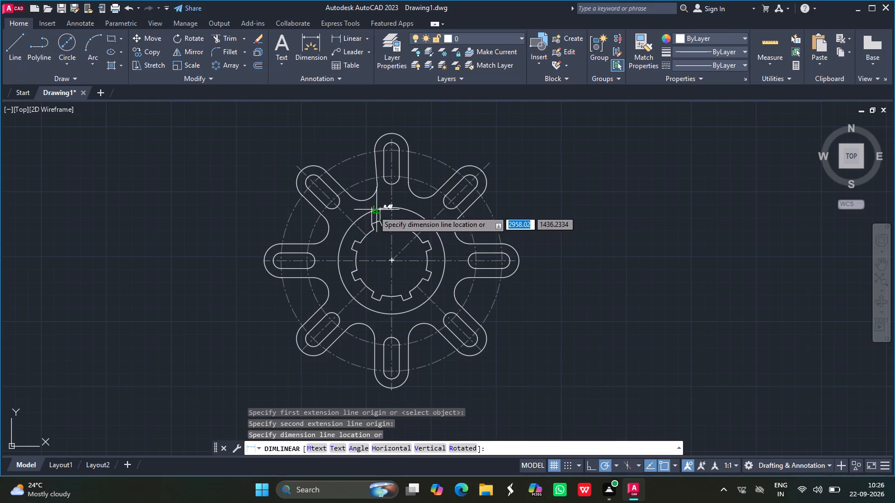
left_click_drag(373, 210, 365, 206)
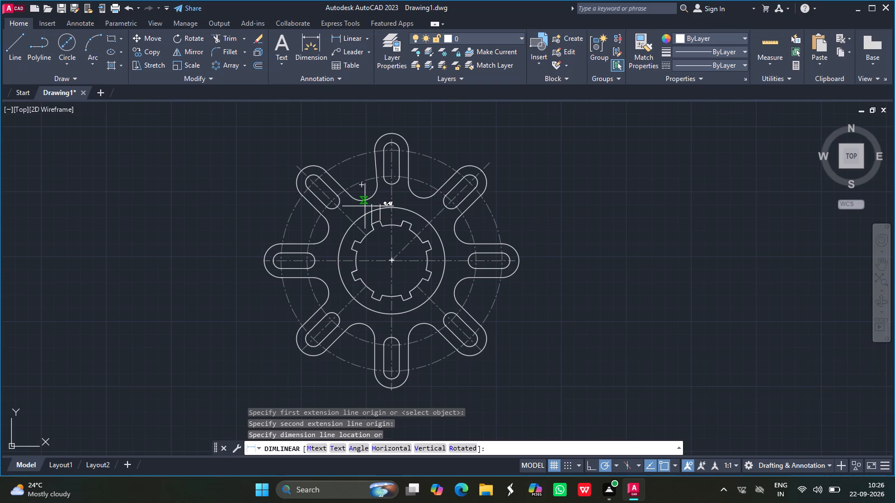
left_click(365, 206)
Override the notch width dimension's text with 7.
double_click(388, 199)
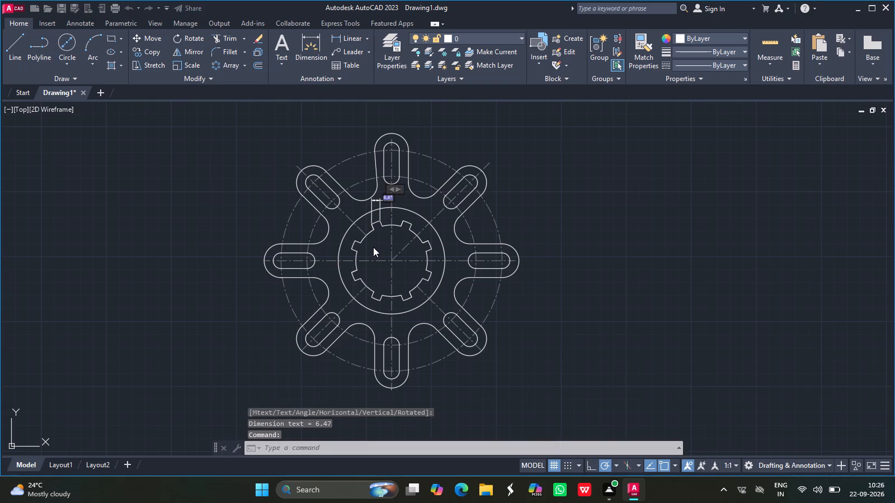
key("Delete")
key("7")
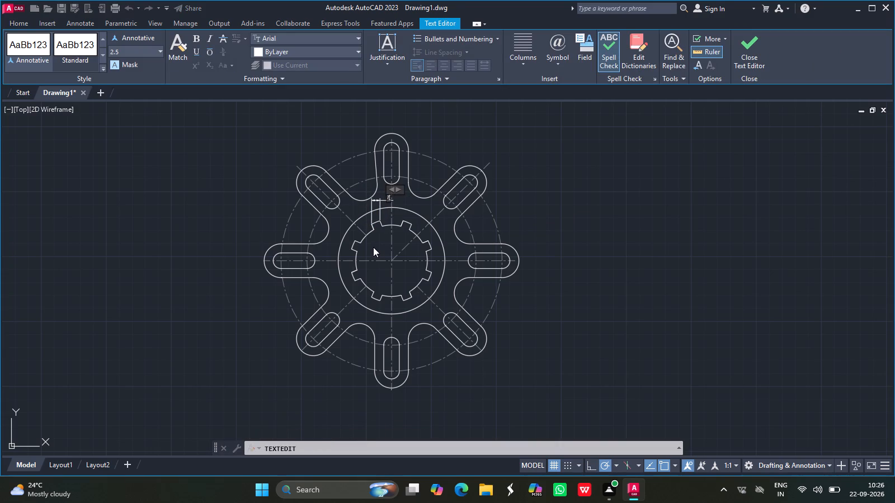
left_click(384, 243)
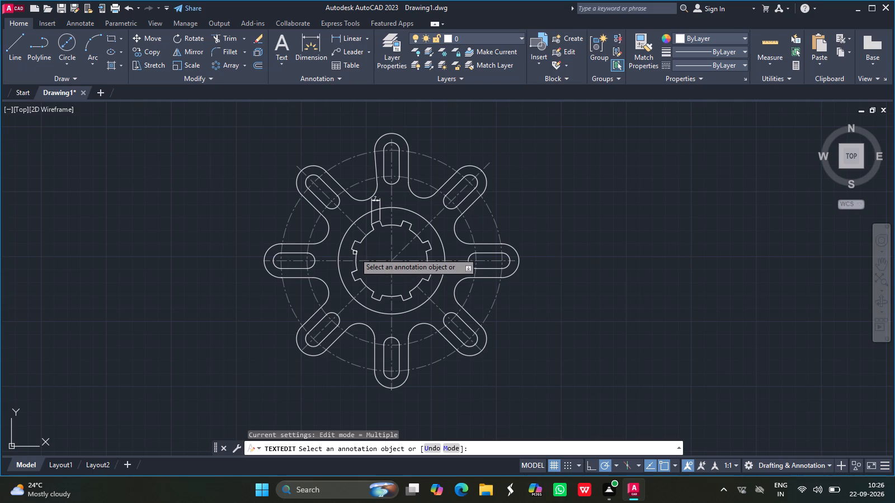
key("Escape")
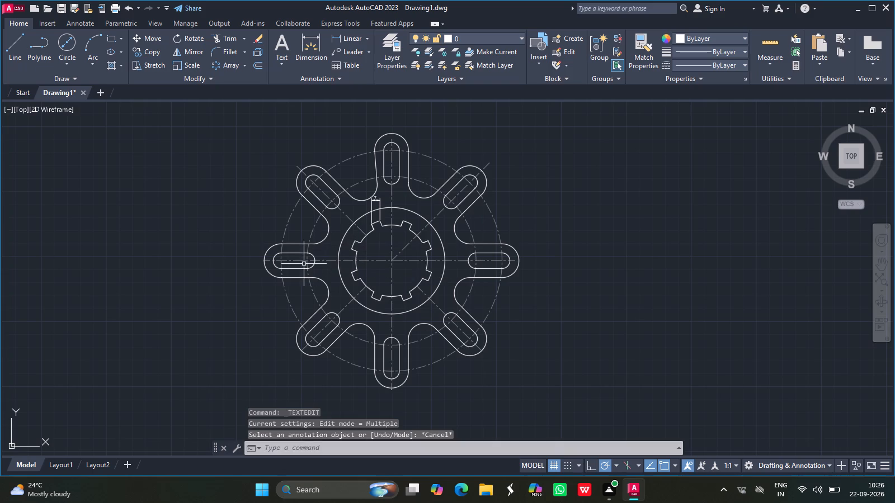
Add radius dimensions to the hub's solid outer circle and to the outer end of the left arm's slot.
left_click(368, 37)
left_click(362, 142)
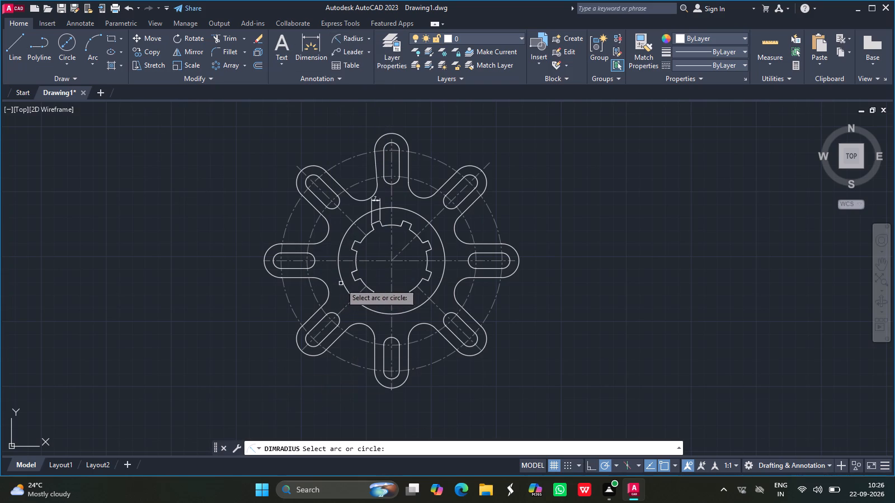
left_click_drag(343, 283, 286, 317)
left_click(286, 317)
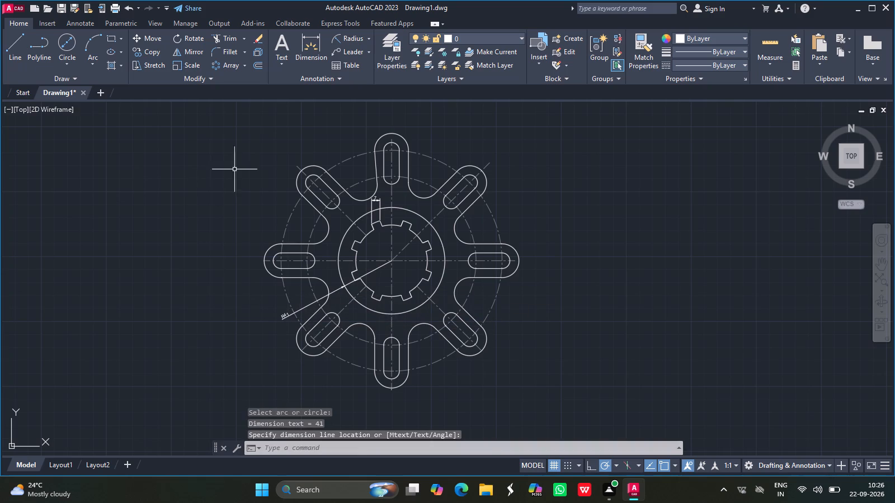
left_click(351, 39)
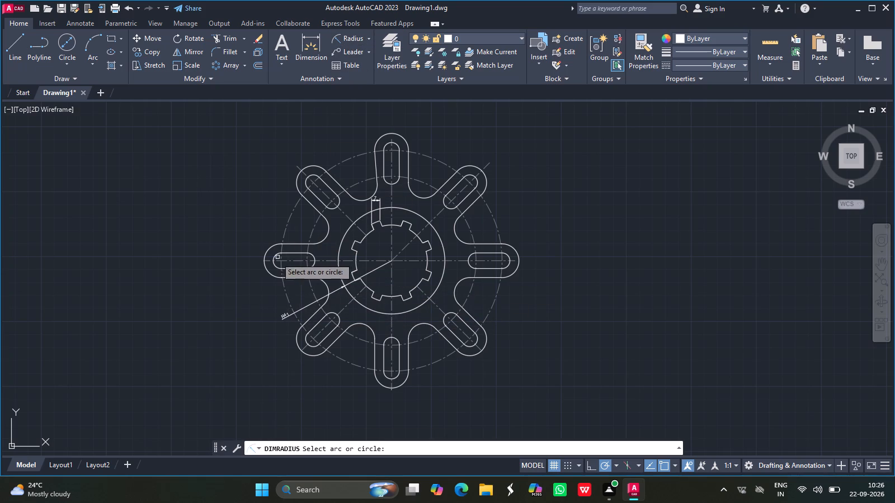
left_click_drag(274, 254, 247, 240)
left_click(247, 240)
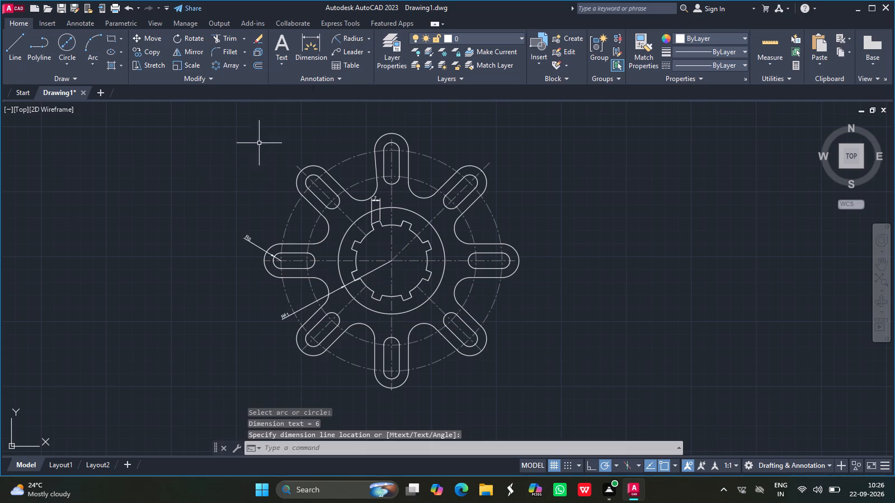
Add radius dimensions to the fillet between the top and upper-left arms and to the larger dash-dot centre circle.
left_click(338, 39)
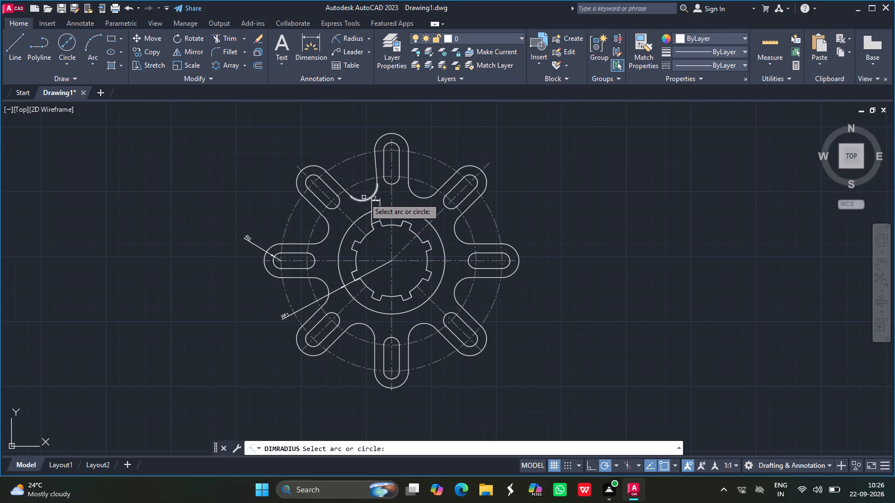
left_click_drag(364, 197, 364, 202)
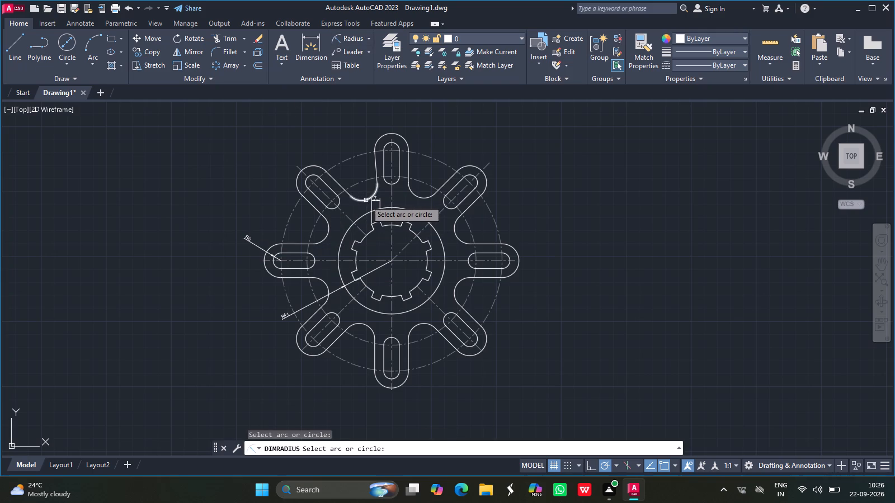
left_click_drag(366, 200, 337, 151)
left_click(337, 151)
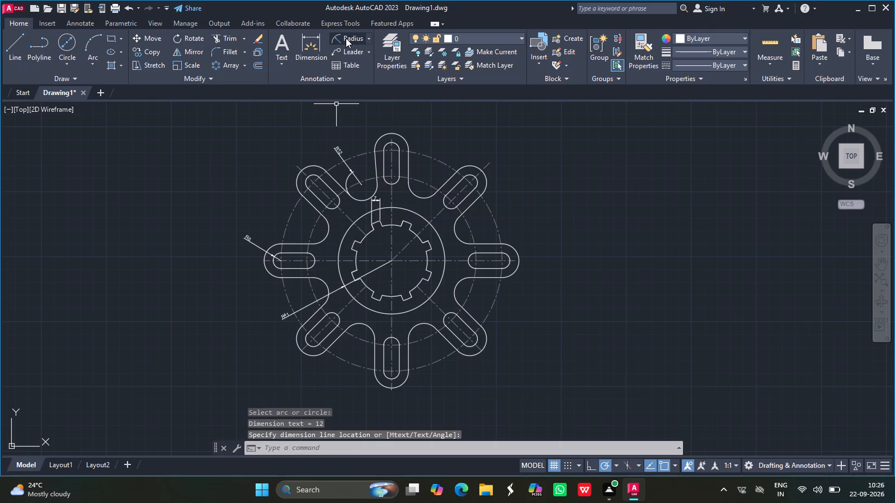
left_click(346, 38)
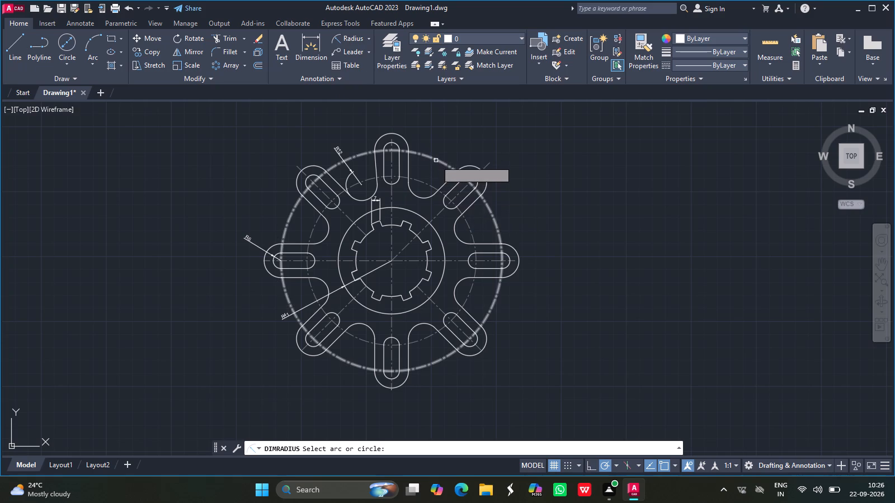
left_click_drag(436, 159, 455, 140)
left_click(455, 140)
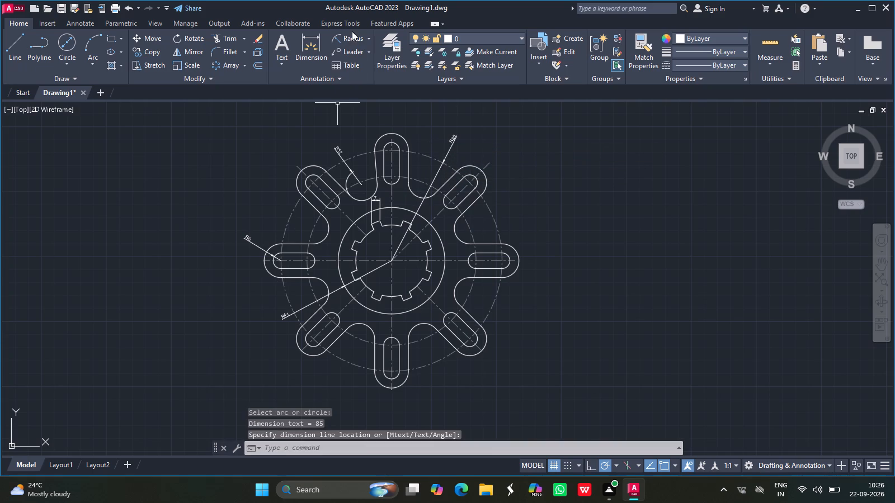
Add a radius dimension to the rounded outer end of the top arm.
left_click_drag(352, 35, 426, 162)
left_click(347, 38)
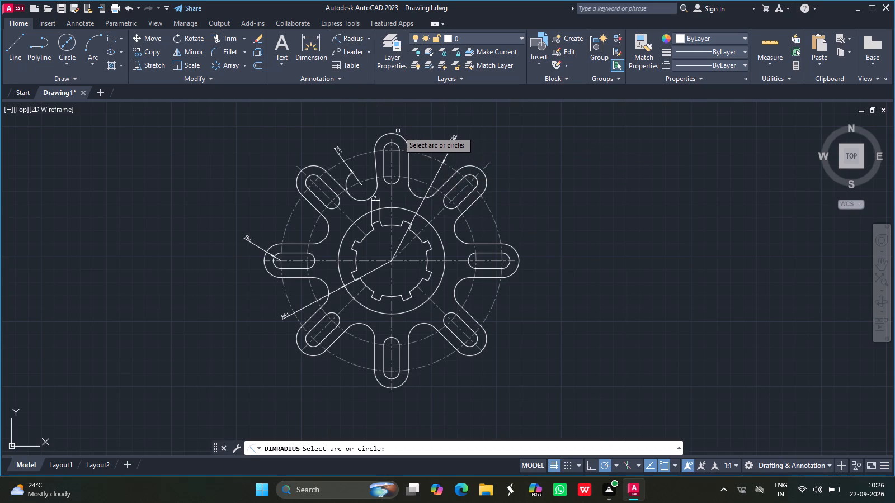
left_click_drag(398, 134, 409, 123)
left_click_drag(409, 123, 344, 42)
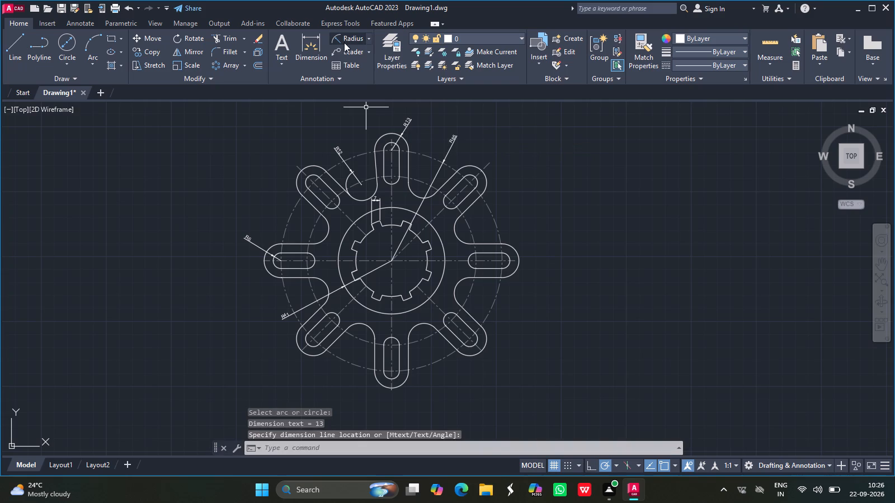
Add a radius dimension to the smaller dash-dot centre circle, placing its text beyond the plate's upper-right side.
left_click_drag(344, 42, 348, 40)
left_click_drag(348, 40, 458, 164)
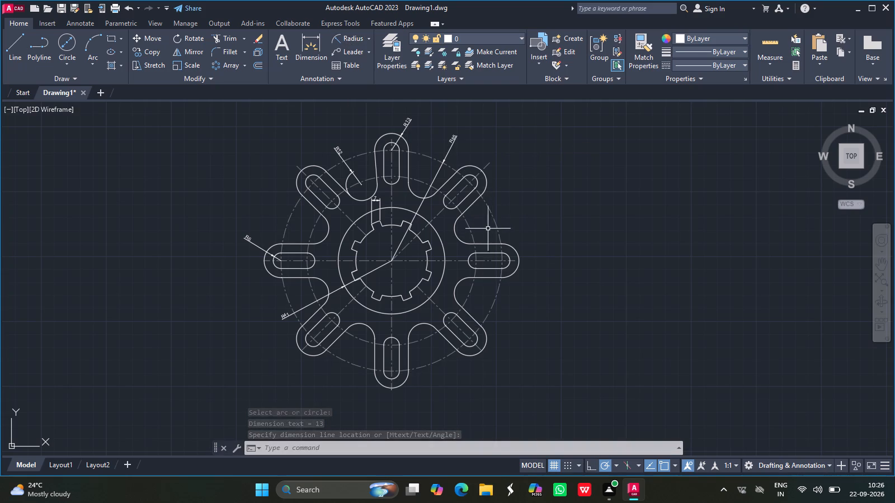
left_click_drag(469, 227, 495, 213)
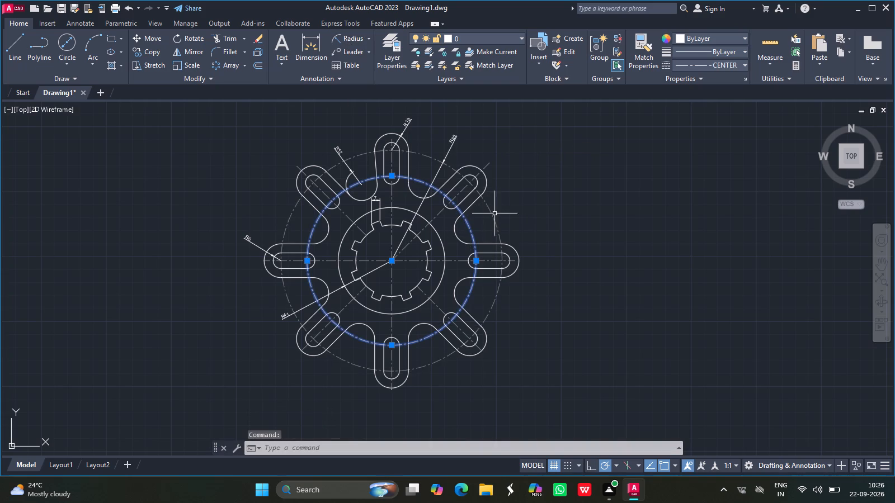
left_click_drag(495, 213, 328, 30)
left_click(340, 35)
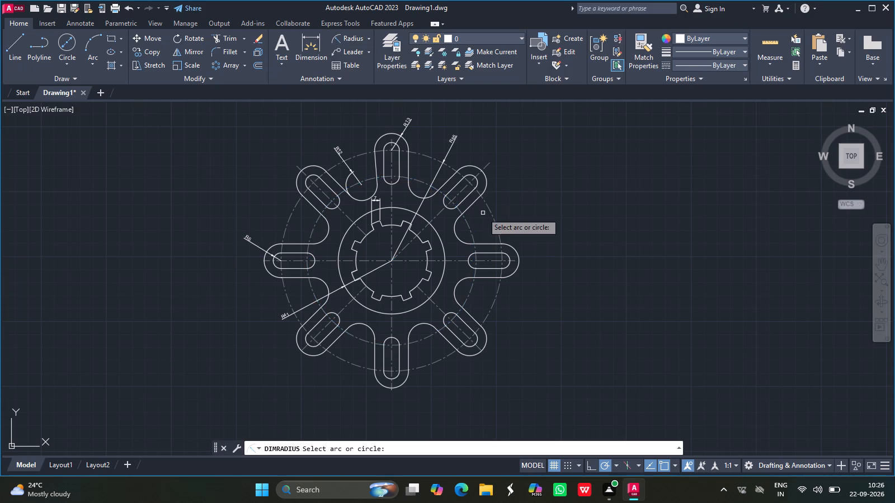
left_click_drag(469, 225, 495, 210)
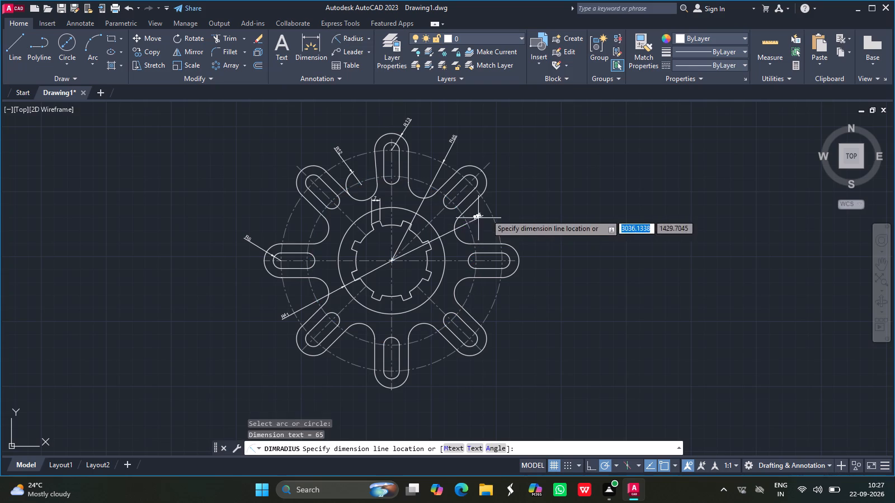
left_click_drag(495, 210, 510, 203)
left_click_drag(510, 203, 318, 101)
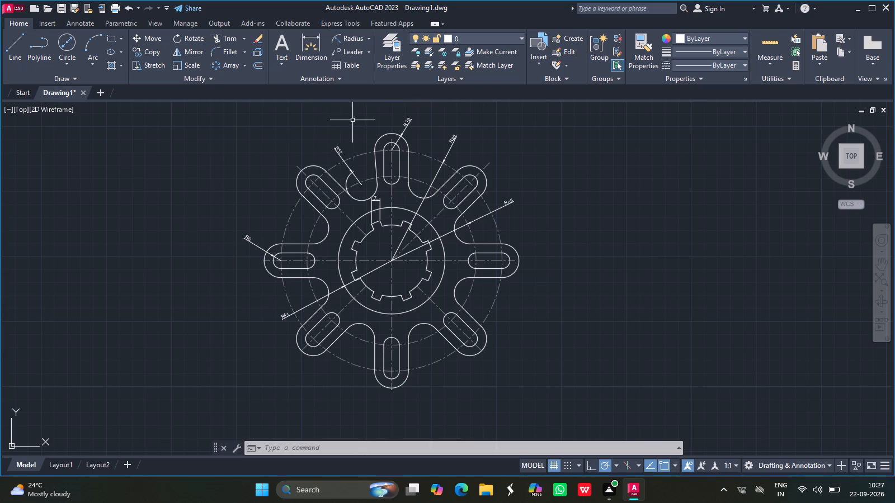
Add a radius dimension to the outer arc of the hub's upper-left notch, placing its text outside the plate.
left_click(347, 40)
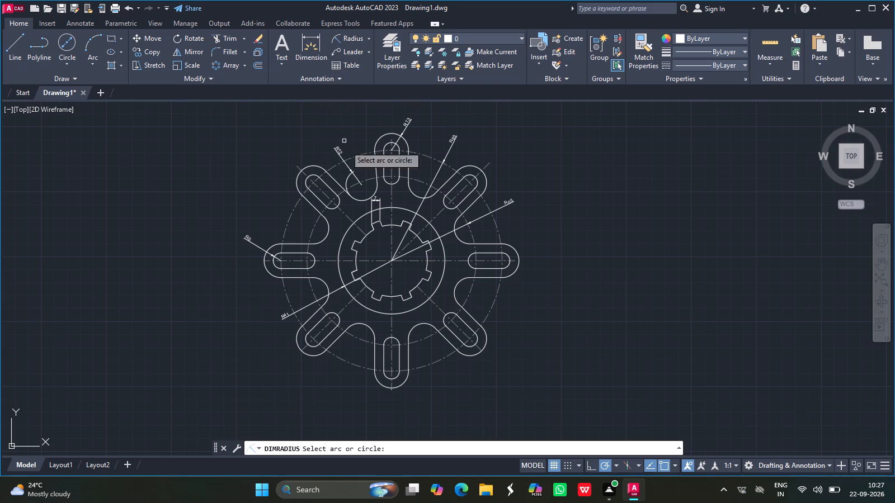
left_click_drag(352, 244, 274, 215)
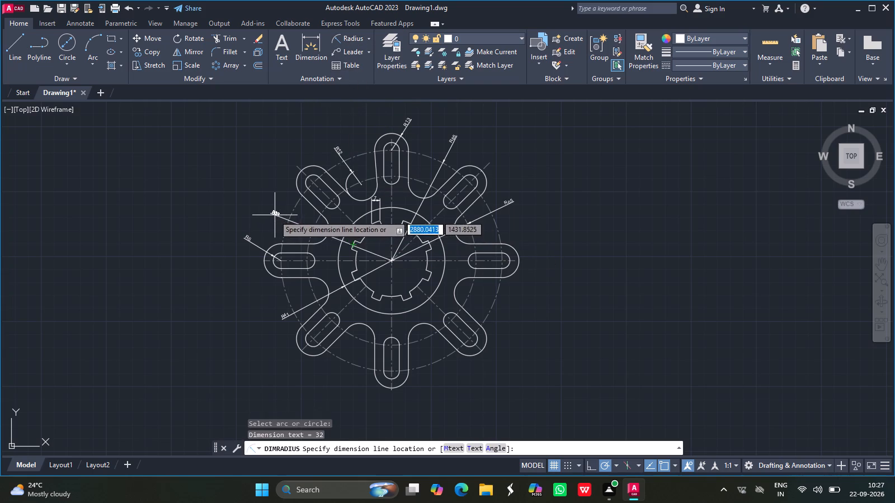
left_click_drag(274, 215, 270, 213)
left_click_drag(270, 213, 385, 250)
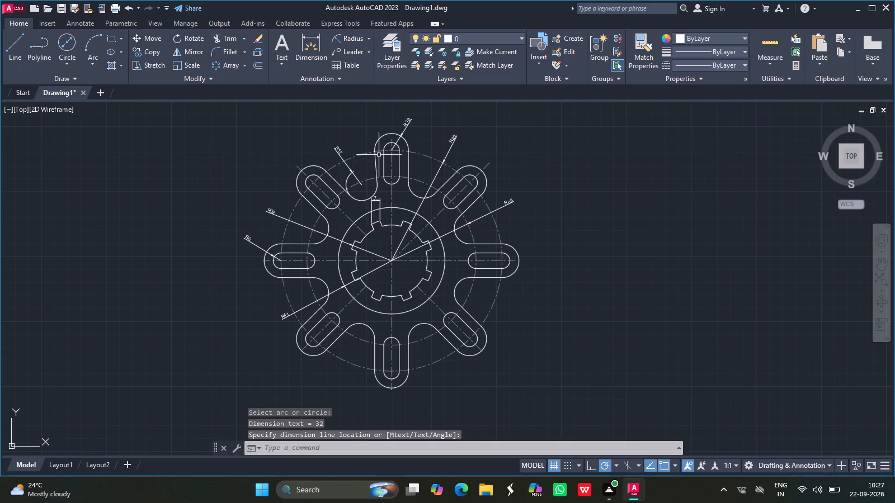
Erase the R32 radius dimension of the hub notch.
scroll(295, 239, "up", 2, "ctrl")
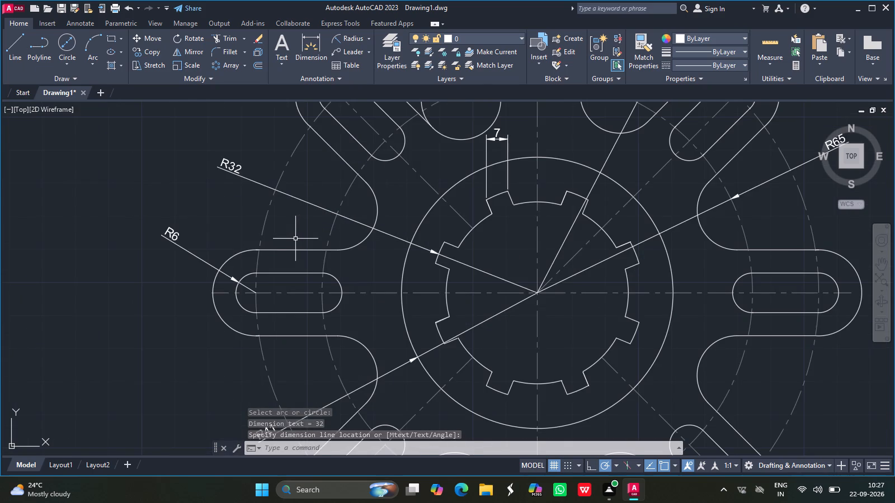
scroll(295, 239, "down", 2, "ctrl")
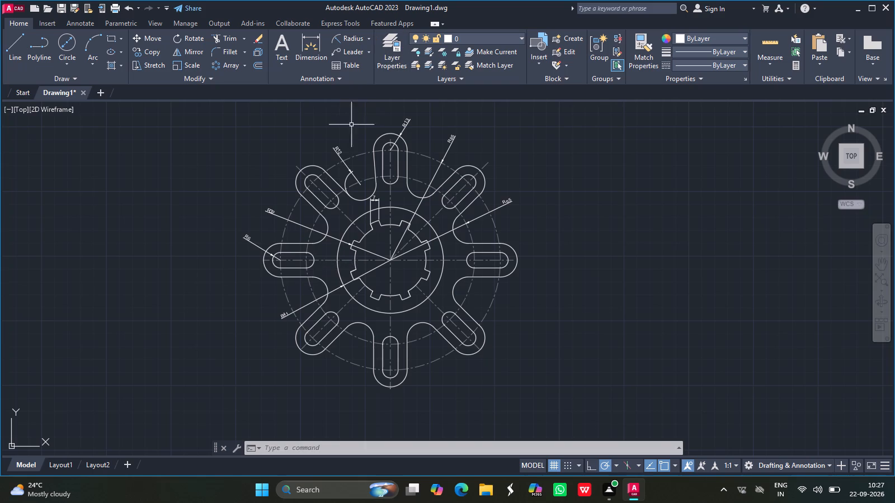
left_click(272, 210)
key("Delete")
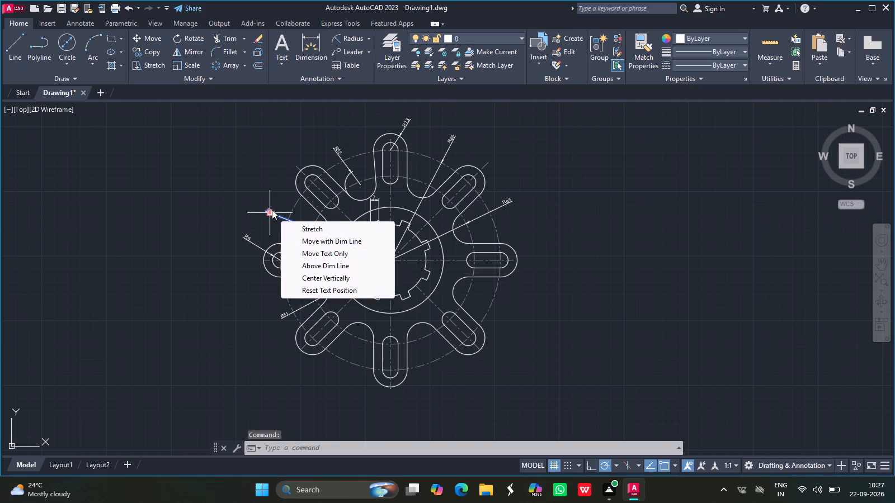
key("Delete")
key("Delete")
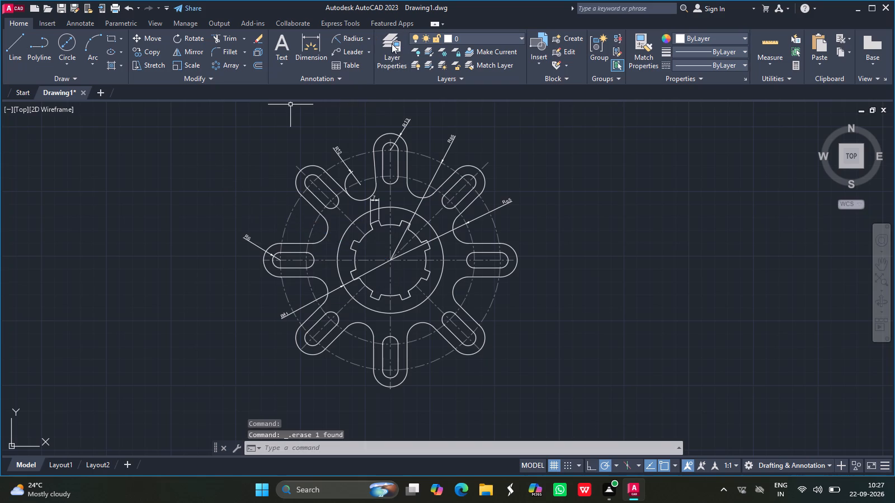
Add a diameter dimension to the outer arc of the hub's left-hand upper notch, placing its text outside the plate's upper-left side.
left_click(369, 37)
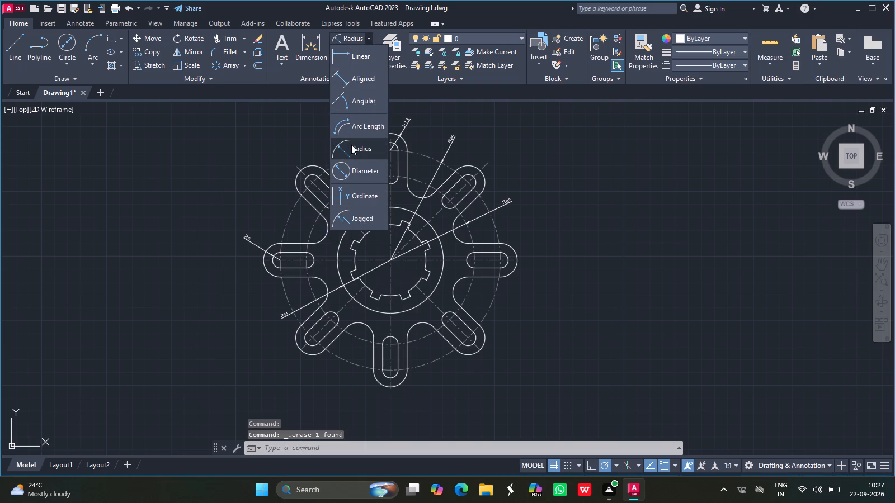
left_click(354, 166)
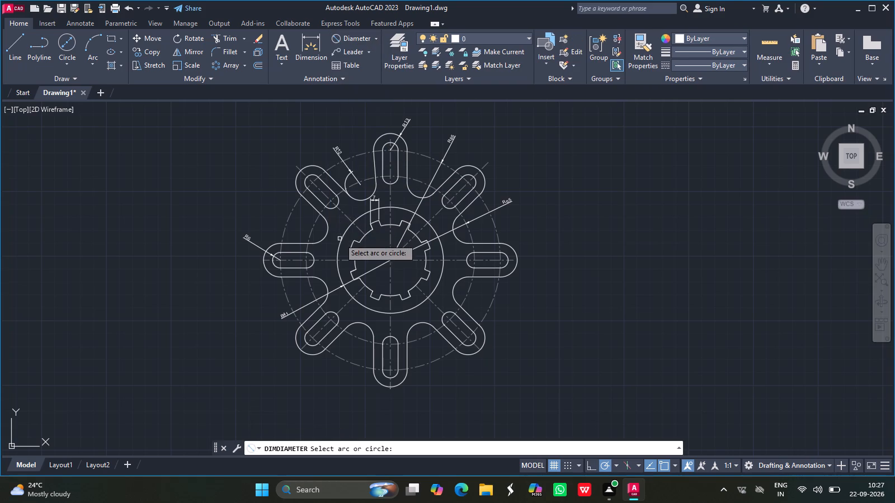
left_click_drag(353, 245, 261, 217)
left_click(261, 217)
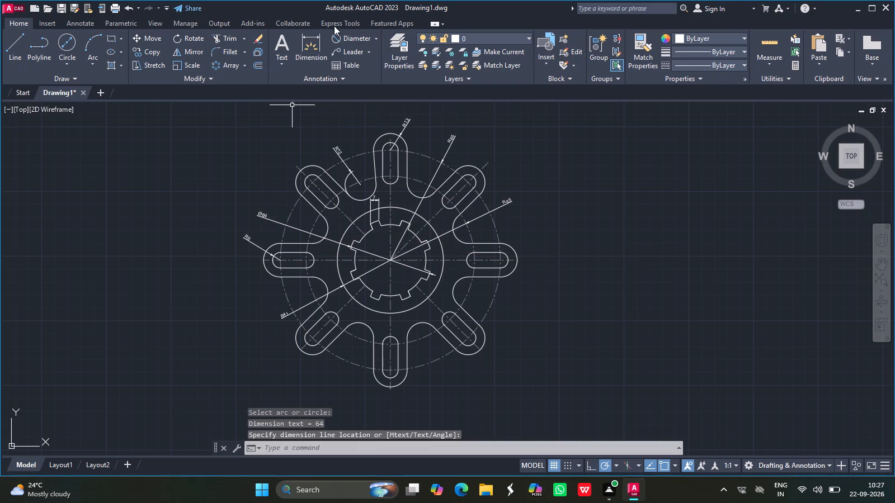
Add a diameter dimension to the hub's inner bore arc, placing its text beyond the plate's lower-right side.
left_click(352, 35)
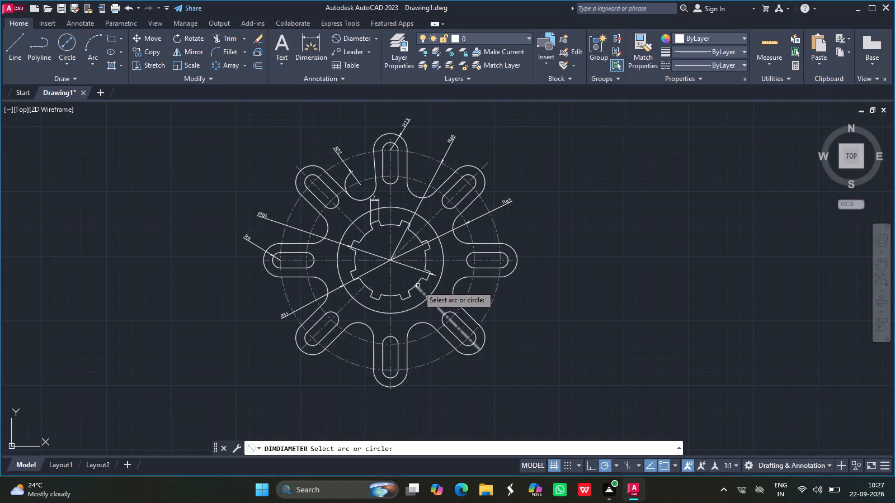
left_click_drag(418, 283, 510, 299)
left_click_drag(510, 299, 355, 165)
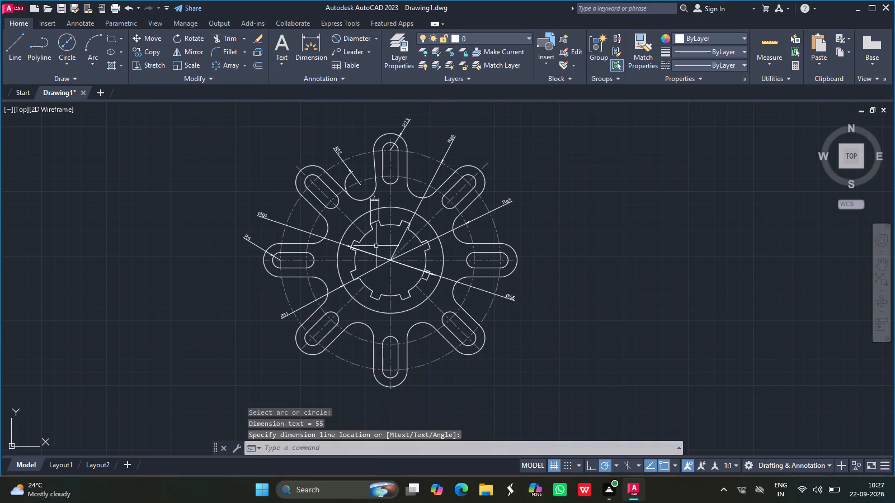
left_click_drag(355, 165, 366, 132)
left_click(356, 39)
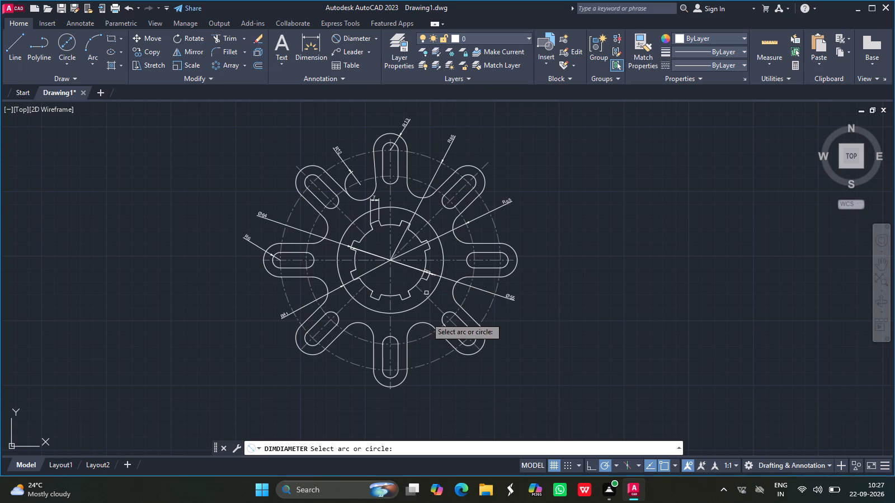
key("Return")
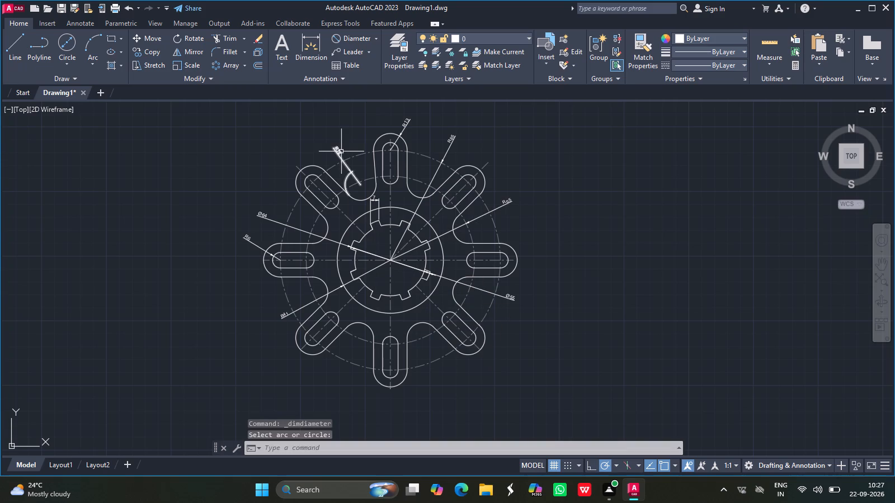
Add an angular dimension between the vertical centreline and the upper-right arm's diagonal centreline, placing its arc outside the plate.
left_click(374, 34)
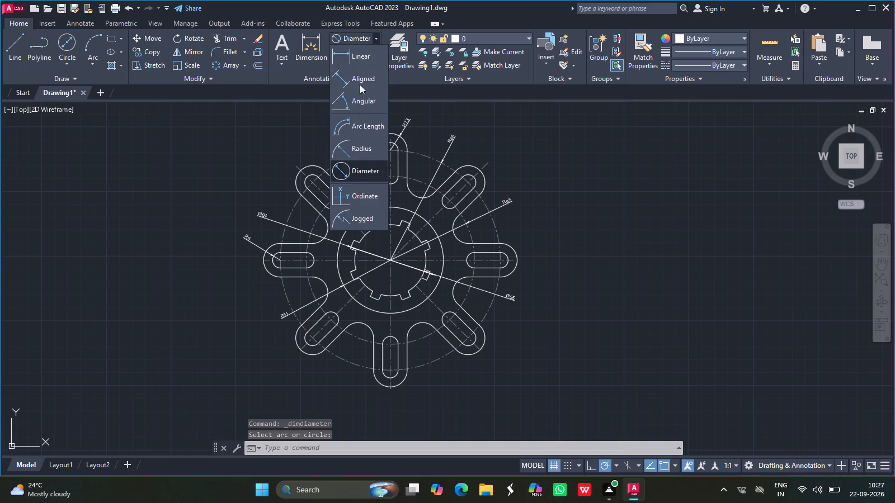
left_click(358, 105)
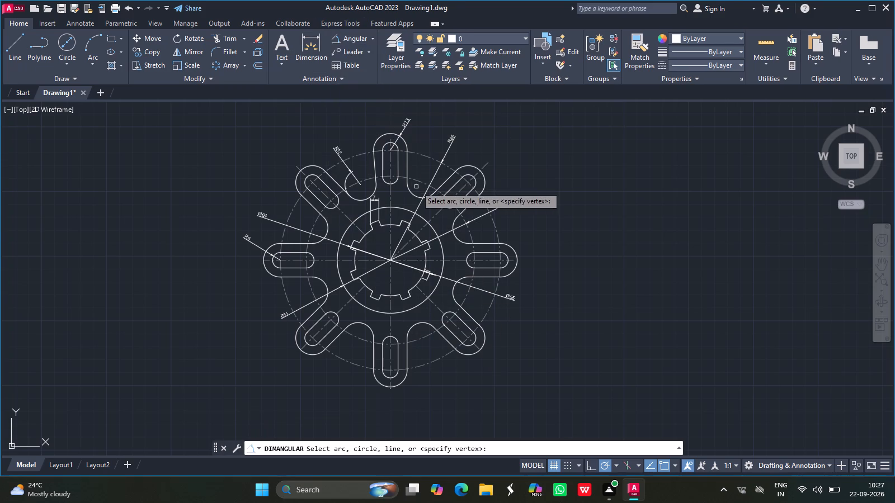
left_click_drag(392, 169, 449, 191)
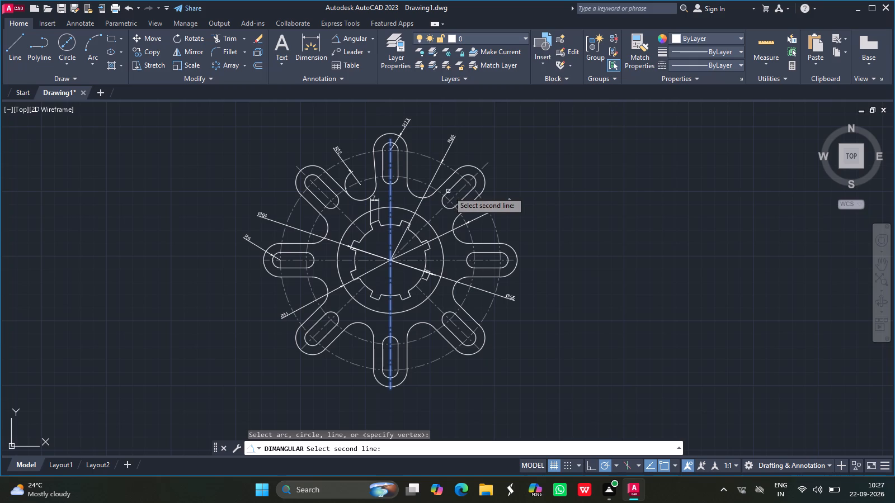
left_click_drag(449, 191, 459, 191)
left_click_drag(459, 191, 469, 140)
left_click(469, 140)
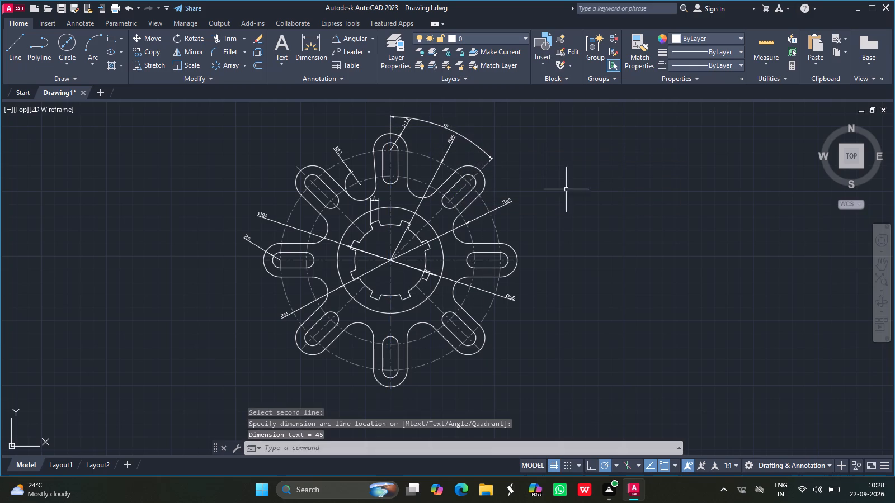
Save the drawing as P57.dwg in the Fuji folder.
key("ctrl+s")
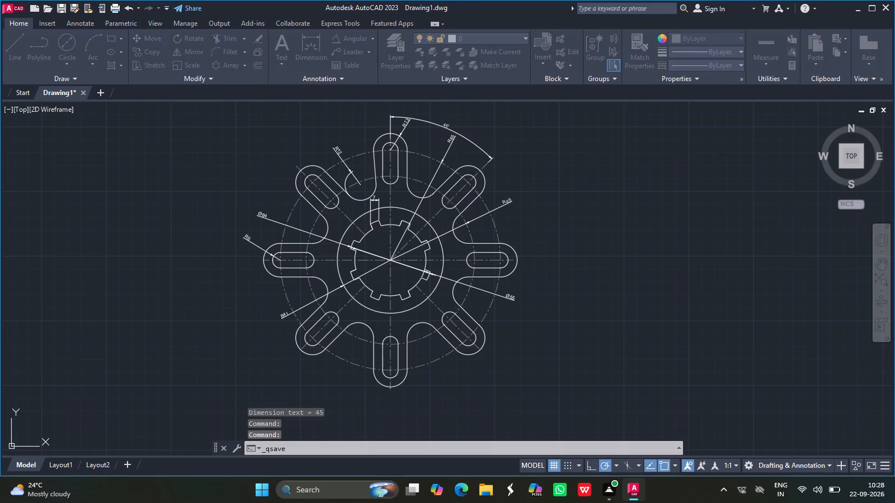
double_click(372, 162)
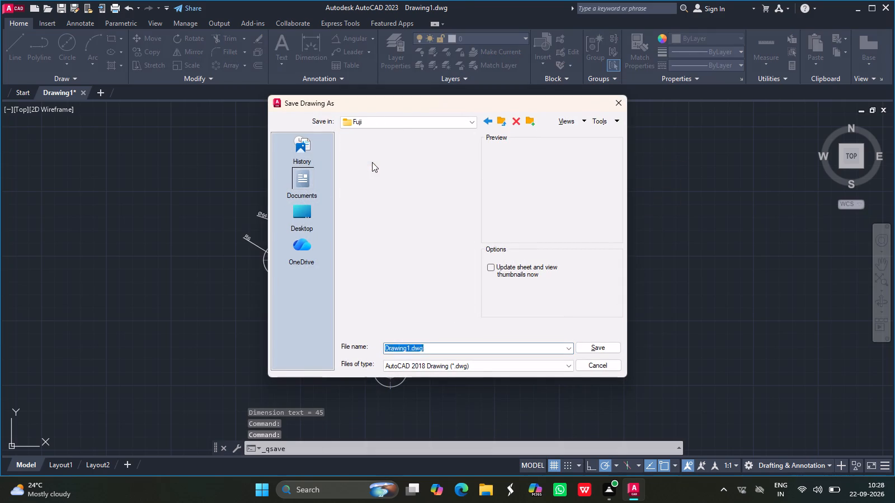
scroll(390, 238, "down", 20)
scroll(390, 238, "down", 20)
scroll(390, 238, "down", 20)
scroll(390, 238, "up", 12)
scroll(390, 238, "down", 20)
scroll(390, 238, "down", 20)
scroll(390, 238, "down", 20)
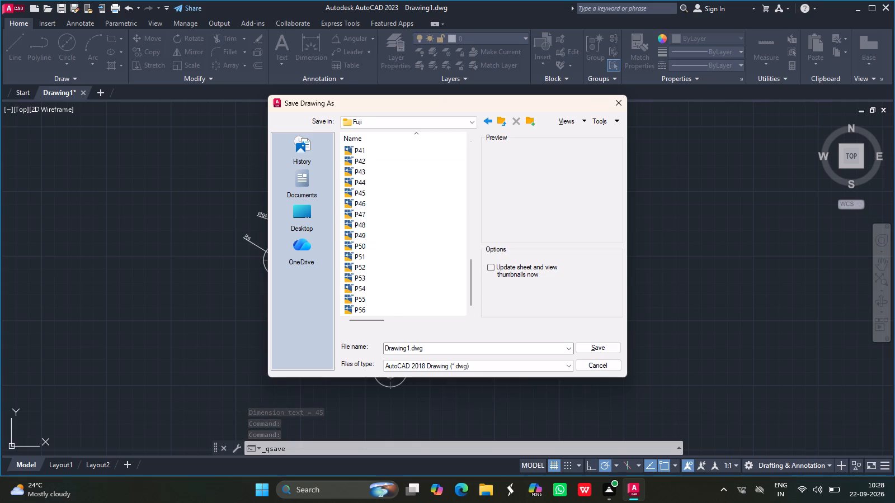
scroll(408, 280, "down", 19)
scroll(408, 280, "up", 2)
scroll(408, 280, "down", 11)
left_click(408, 350)
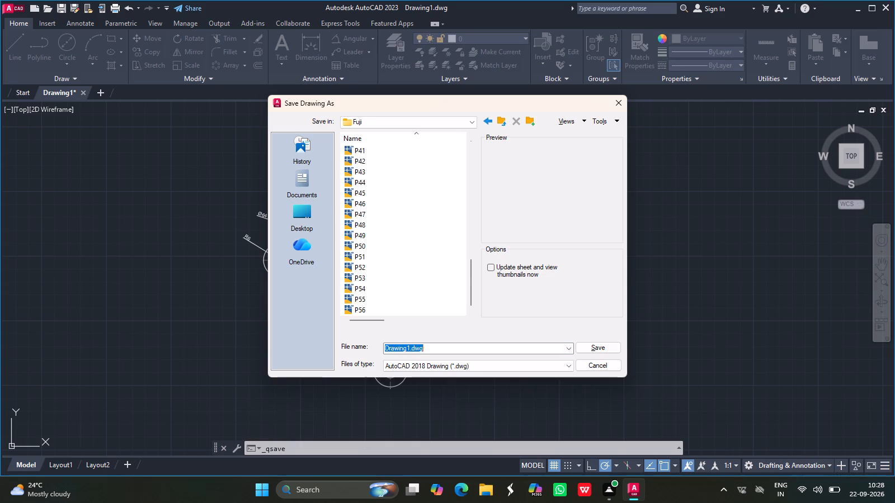
left_click(408, 350)
left_click(410, 348)
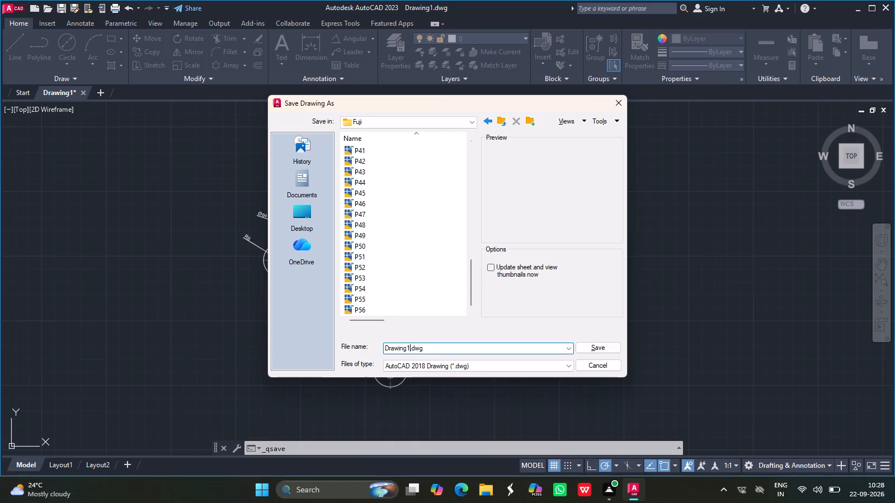
key("BackSpace")
key("Print")
key("Print")
key("Print")
key("Print")
key("Print")
key("Print")
key("Print")
key("Print")
key("Print")
key("Print")
key("Print")
key("Print")
key("Print")
key("Print")
key("Print")
key("Print")
key("Delete")
key("Delete")
key("Delete")
key("Delete")
key("Delete")
key("Delete")
key("Delete")
key("Delete")
key("Delete")
key("Delete")
key("Delete")
key("Delete")
key("Delete")
key("Delete")
key("Delete")
key("Delete")
key("Delete")
key("Delete")
key("Delete")
key("Delete")
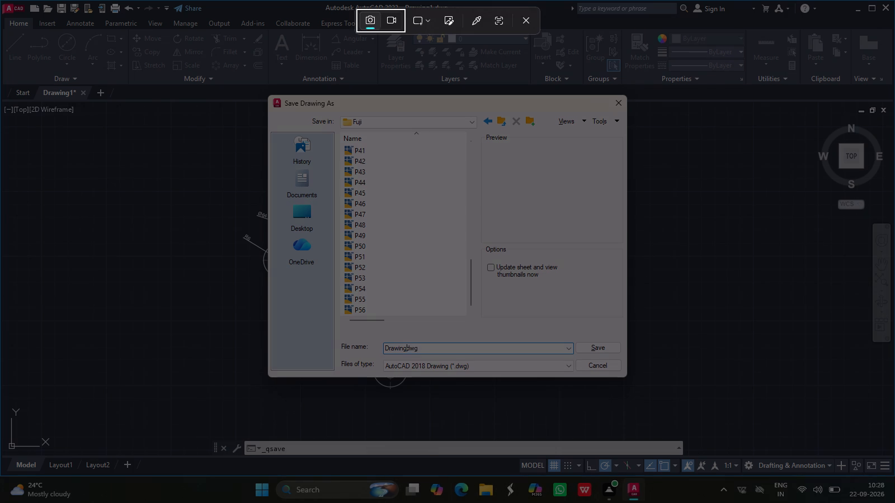
left_click(524, 21)
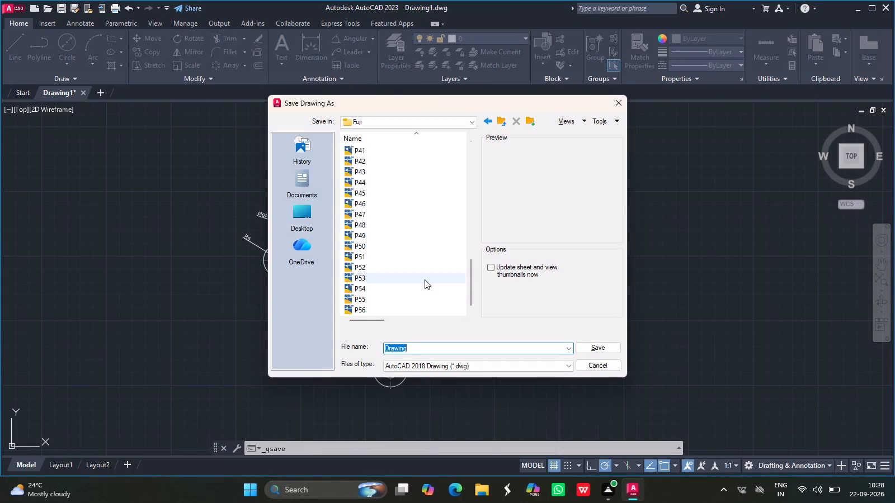
key("BackSpace")
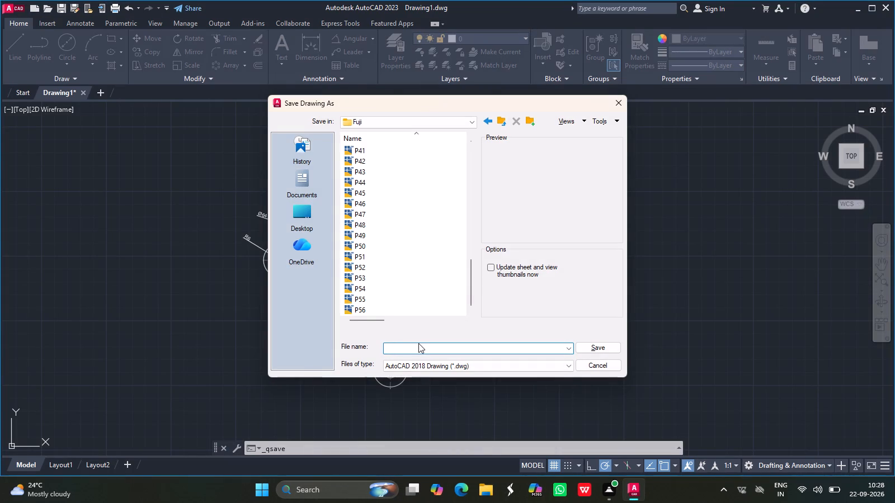
type("P57")
type(".d")
type("wg")
left_click(592, 350)
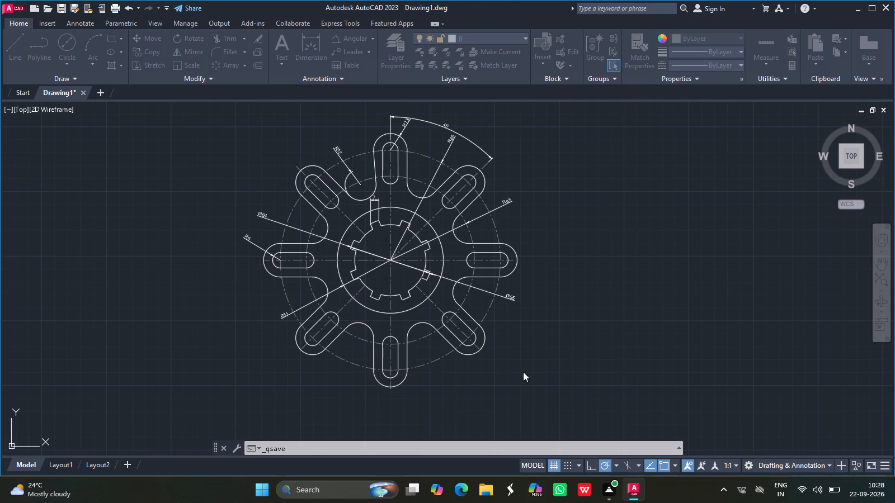
Set up a plot with the DWG To PDF.pc3 plotter, landscape orientation and the plot centred on the page.
key("ctrl+p")
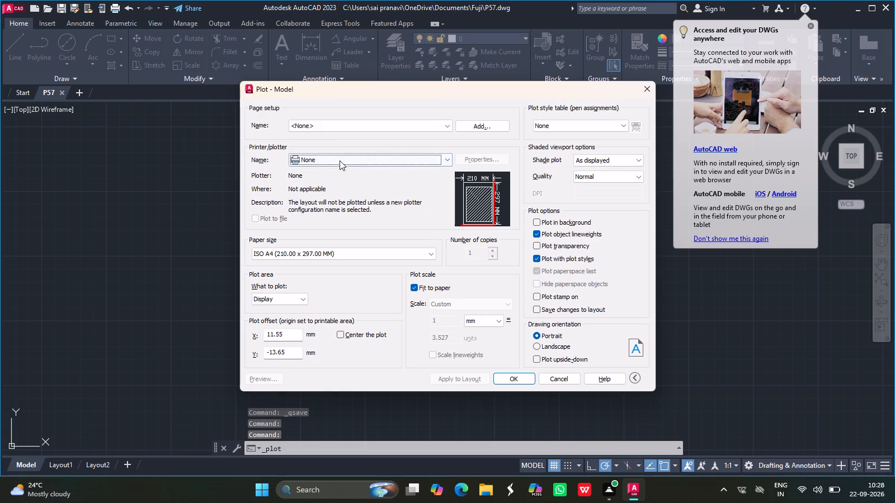
left_click(340, 160)
left_click(319, 290)
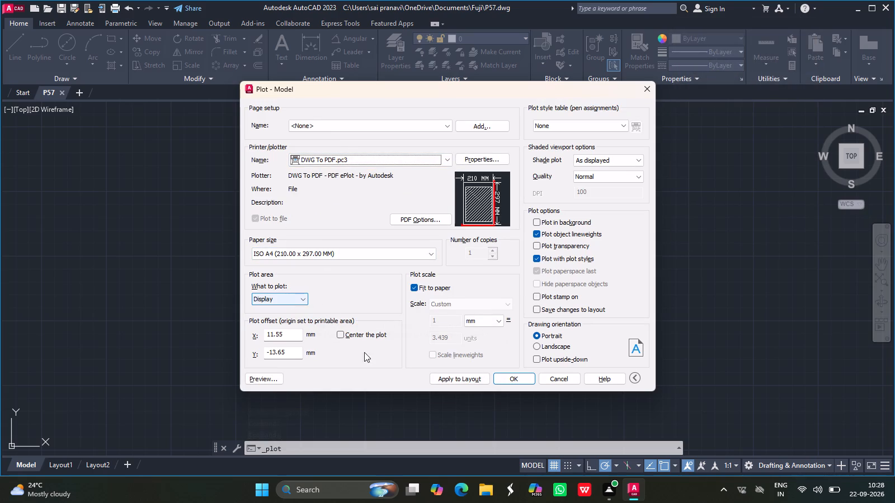
left_click_drag(341, 337, 517, 355)
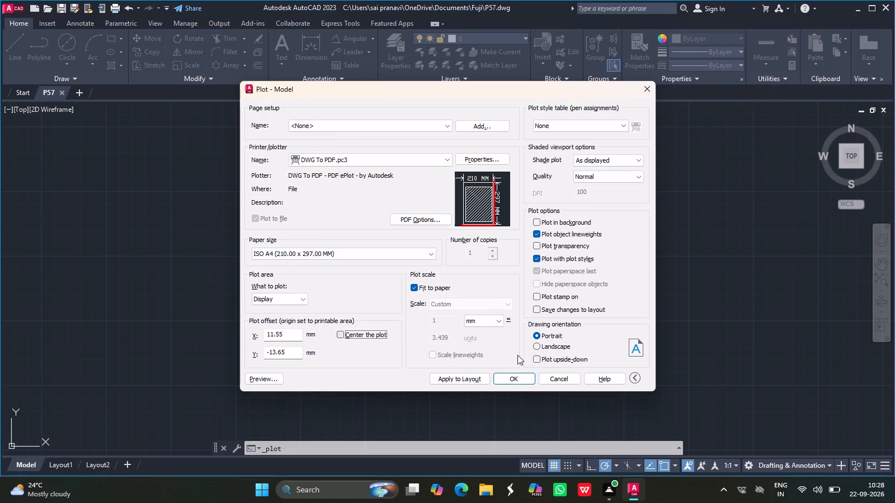
left_click_drag(517, 355, 539, 345)
left_click(539, 345)
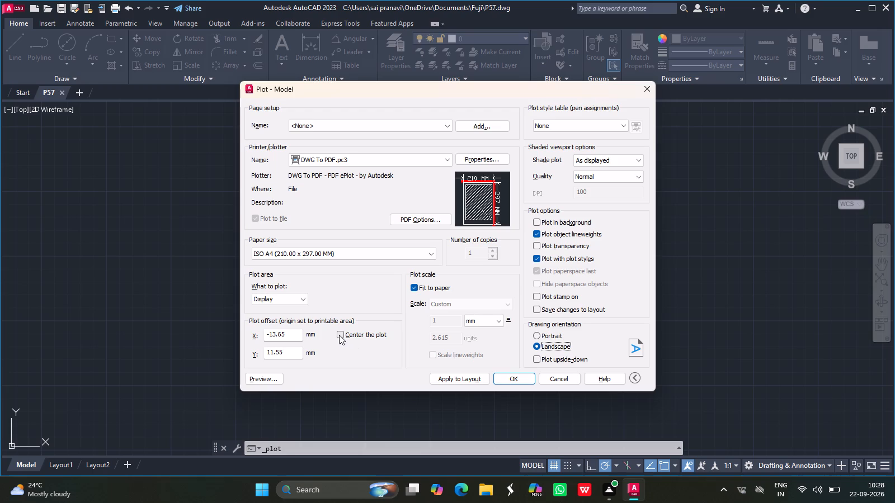
left_click(339, 335)
Set the plot area to a window enclosing the whole dimensioned plate.
left_click_drag(284, 297, 275, 328)
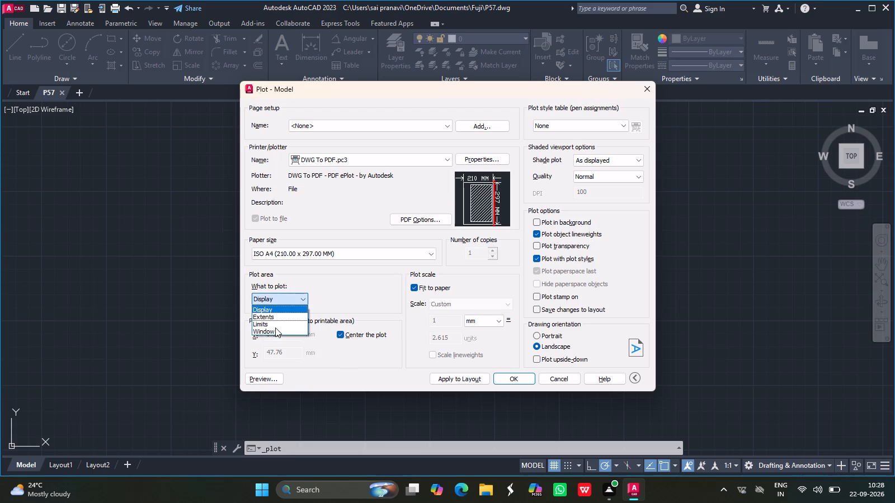
left_click_drag(275, 328, 275, 330)
left_click(275, 330)
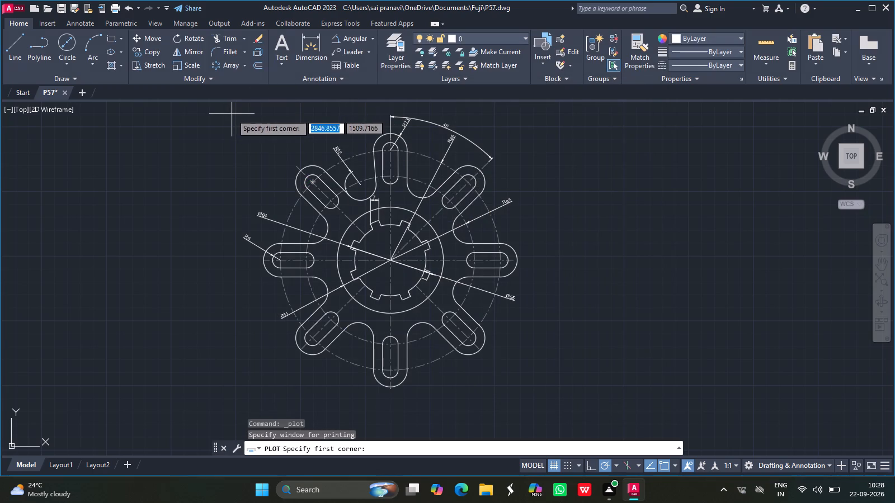
left_click_drag(228, 110, 509, 162)
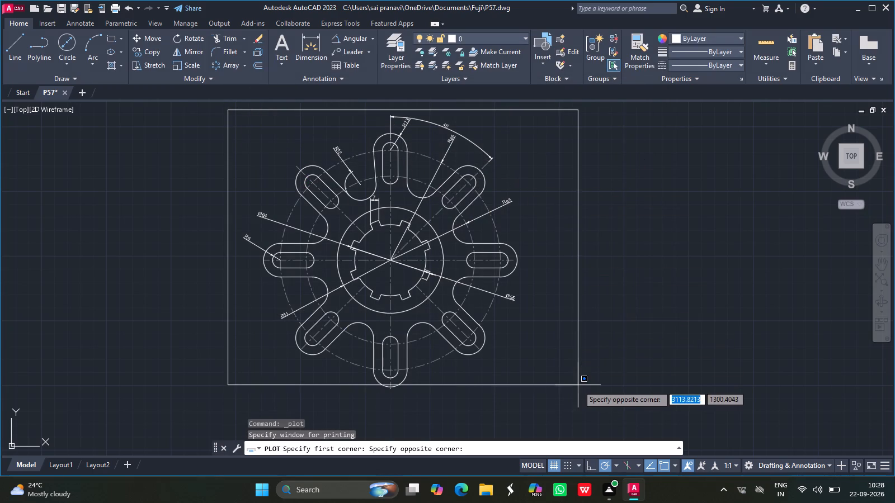
left_click(581, 398)
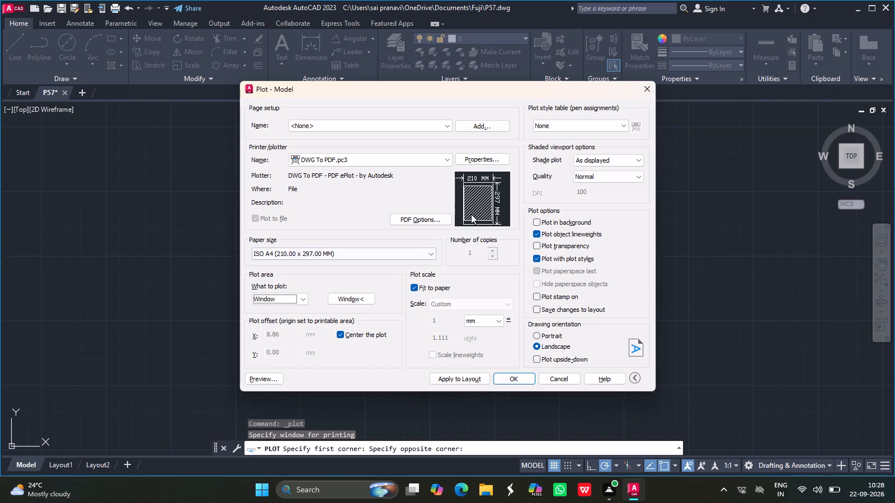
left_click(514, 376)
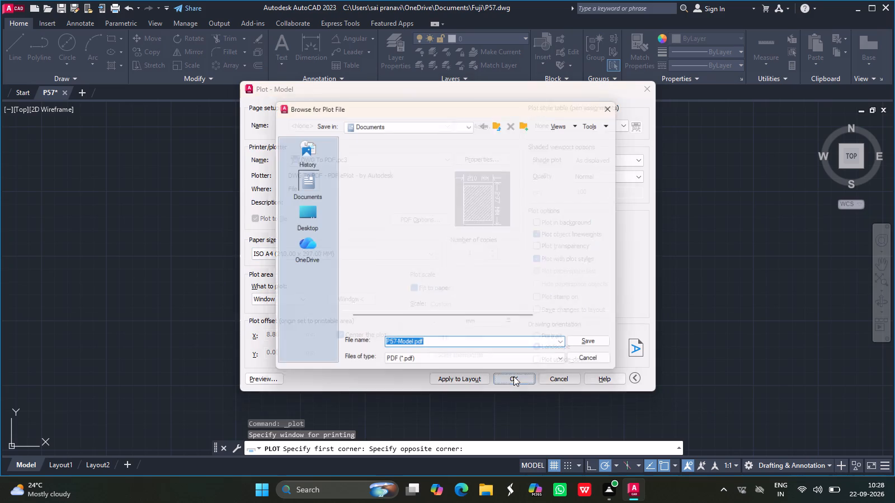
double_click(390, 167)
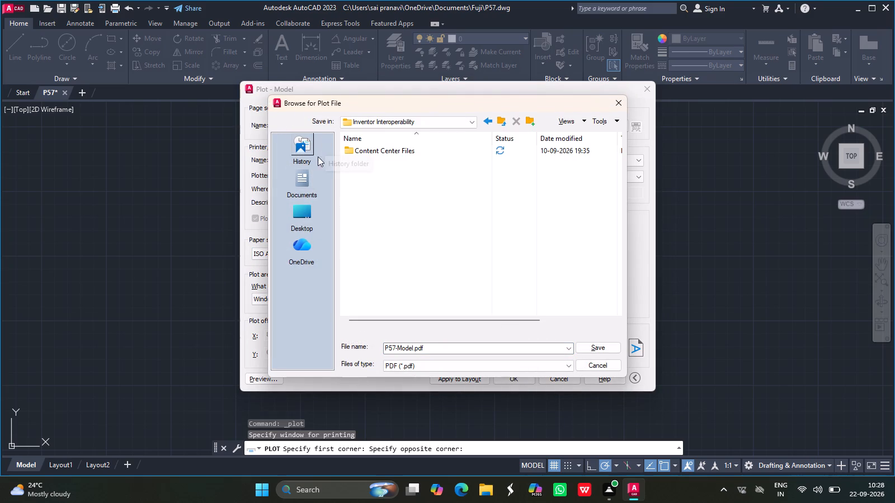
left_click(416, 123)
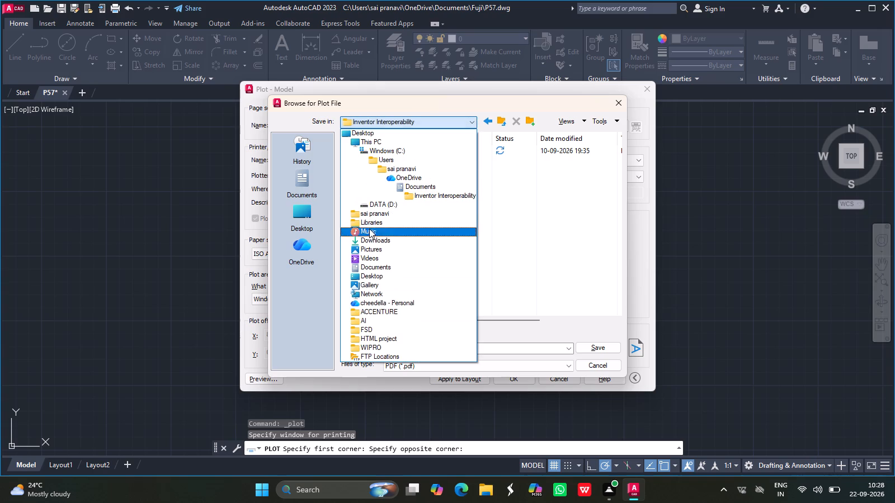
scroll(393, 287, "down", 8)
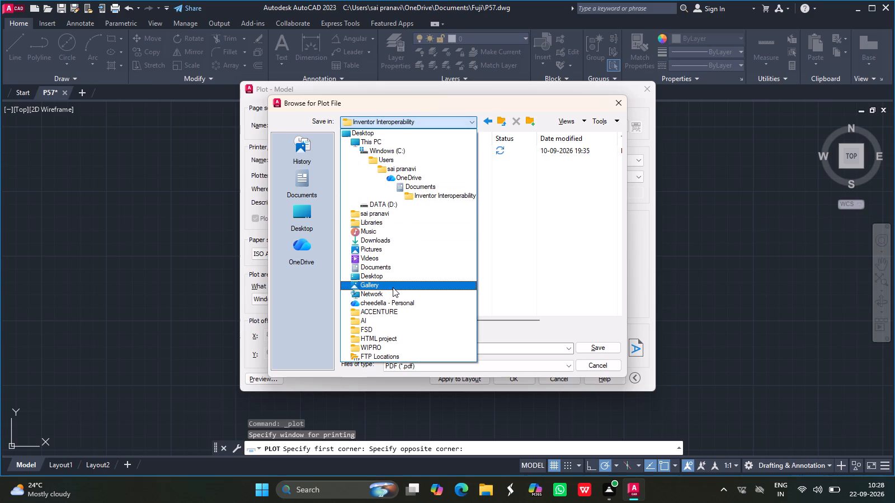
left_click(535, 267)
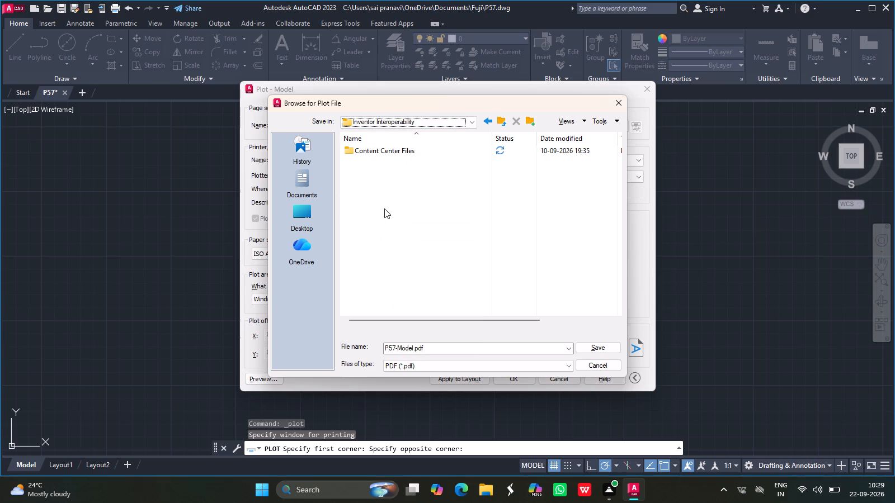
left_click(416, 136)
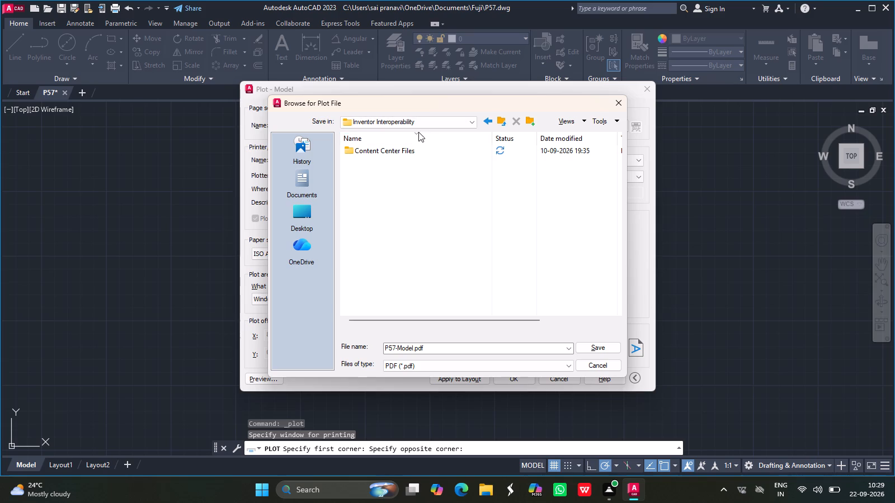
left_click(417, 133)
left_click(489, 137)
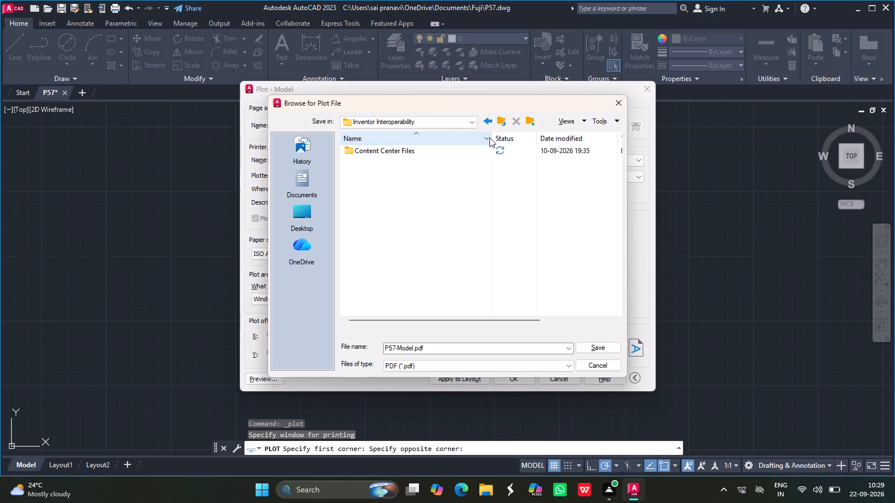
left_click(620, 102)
Plot the drawing to PDF, saving it as P57-Model.pdf in the Fuji folder inside Documents.
left_click(505, 377)
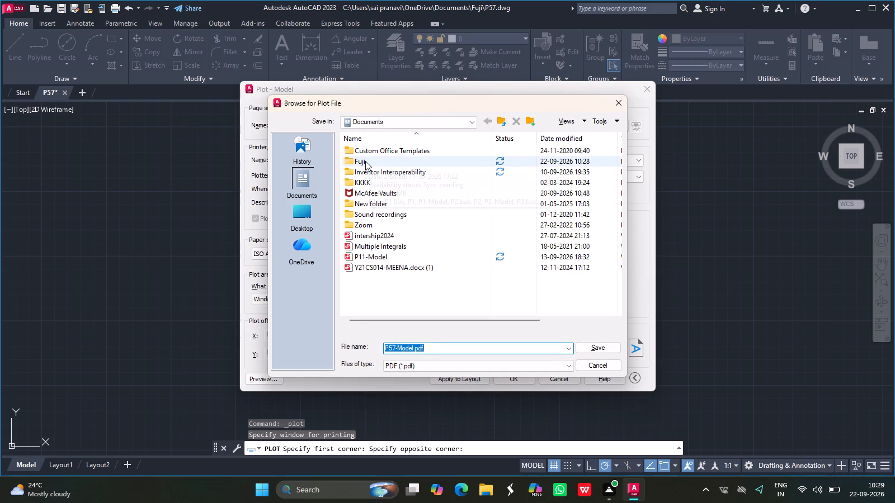
double_click(365, 161)
left_click(593, 345)
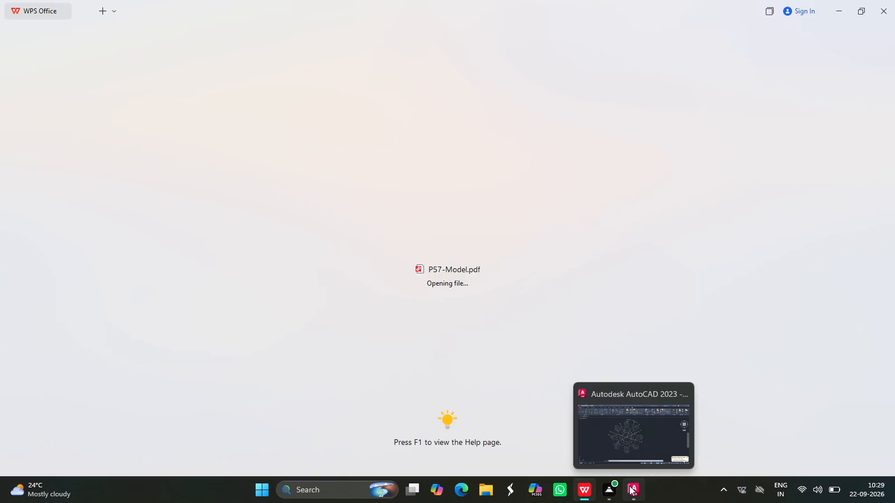
Switch back to AutoCAD and stop the command log recording with LOGFILEOFF.
left_click(639, 448)
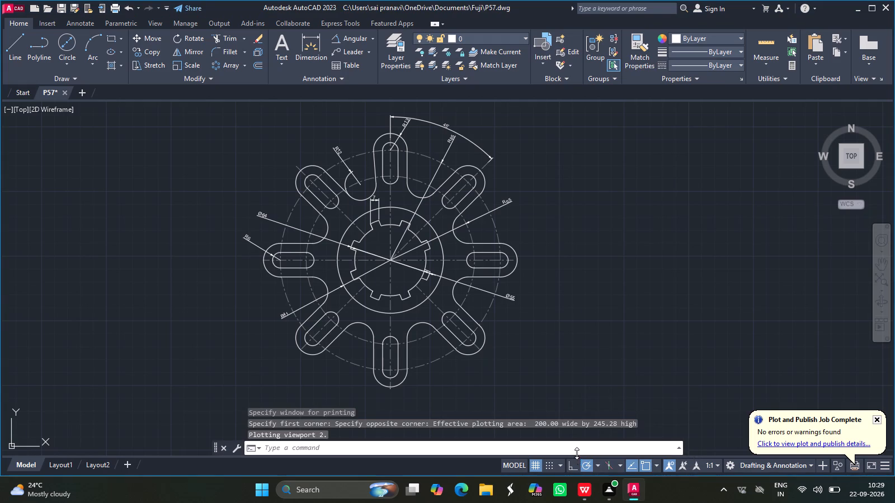
left_click(581, 447)
type("logfi")
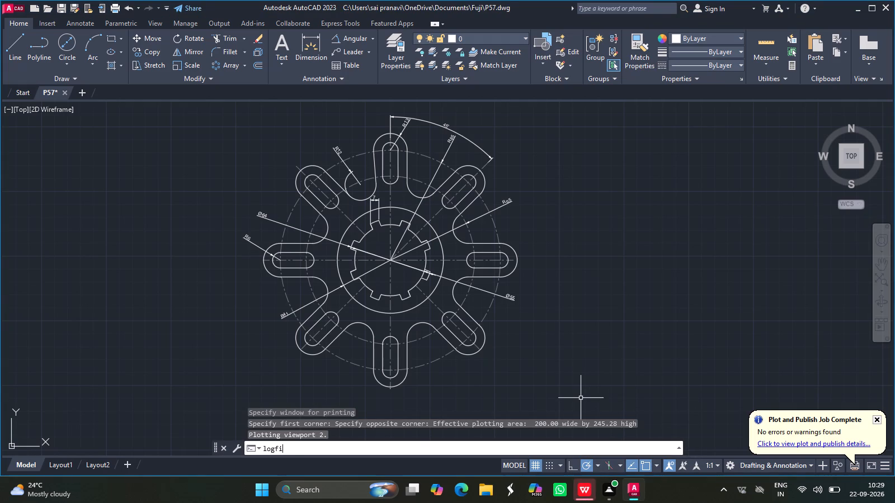
left_click(327, 419)
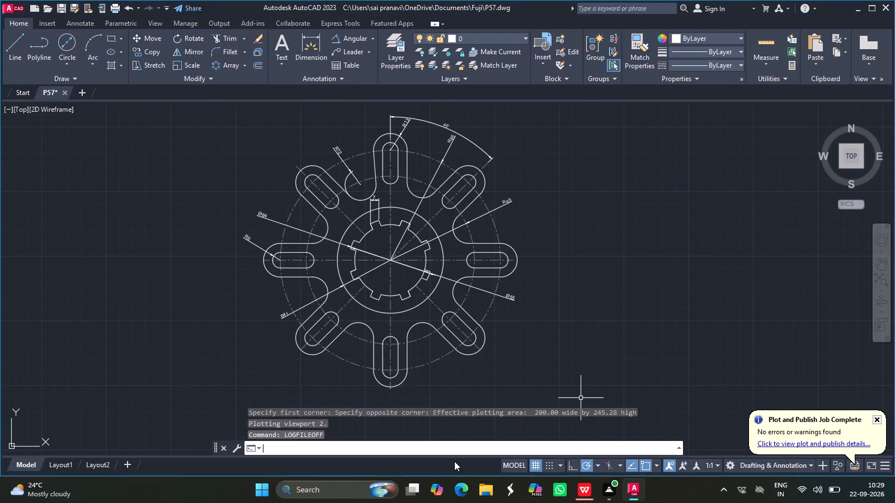